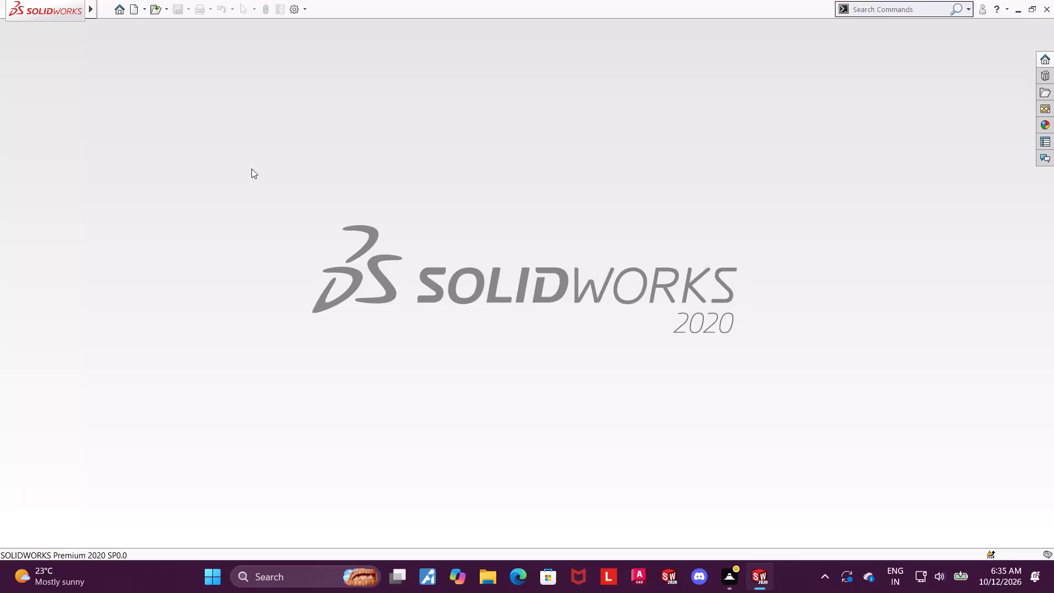
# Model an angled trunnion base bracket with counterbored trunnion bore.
# Create a new part document.
pyautogui.click(136, 12)
pyautogui.doubleClick(254, 262)
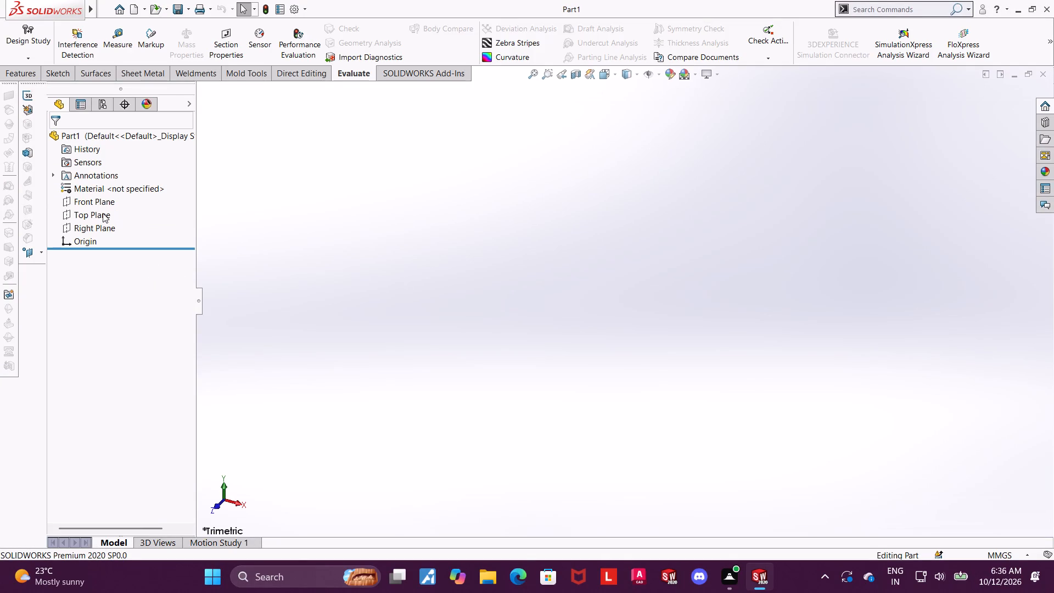
# Sketch a center rectangle about 205 mm wide on the Top Plane, centred on the origin.
pyautogui.click(103, 213)
pyautogui.click(110, 202)
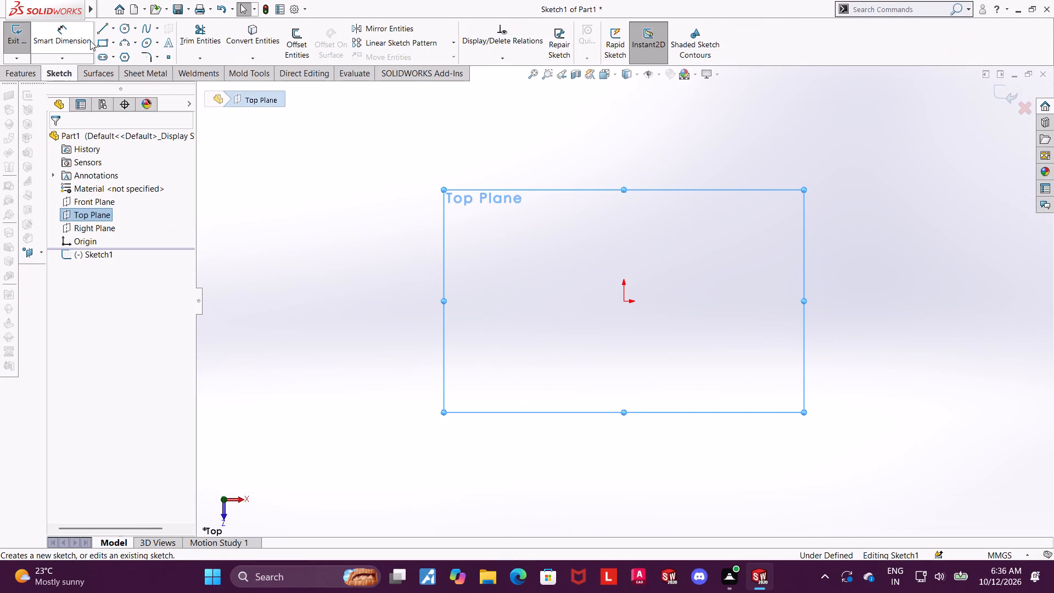
pyautogui.click(117, 46)
pyautogui.click(115, 68)
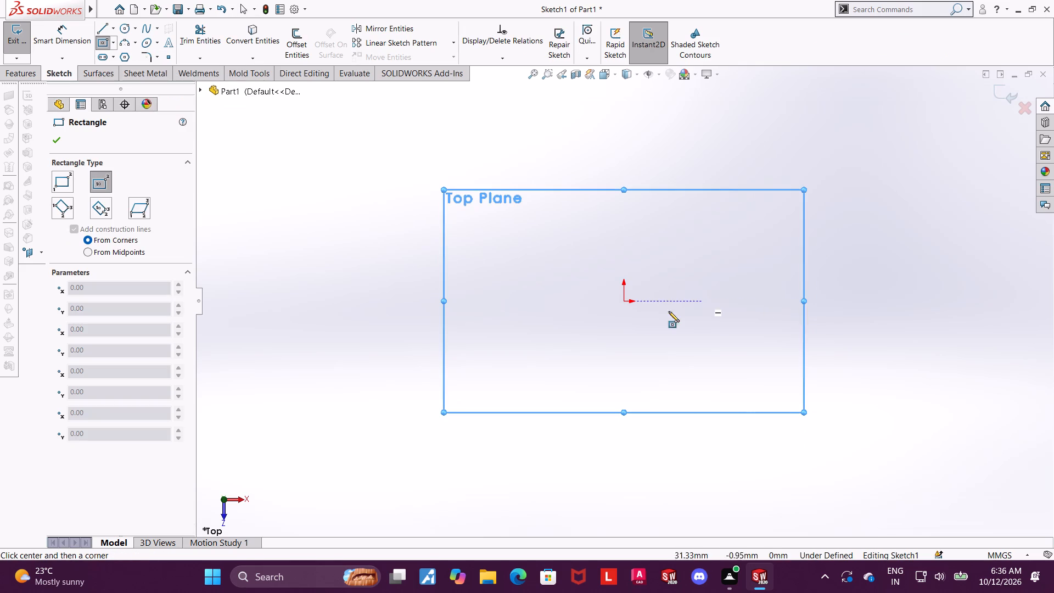
pyautogui.click(625, 306)
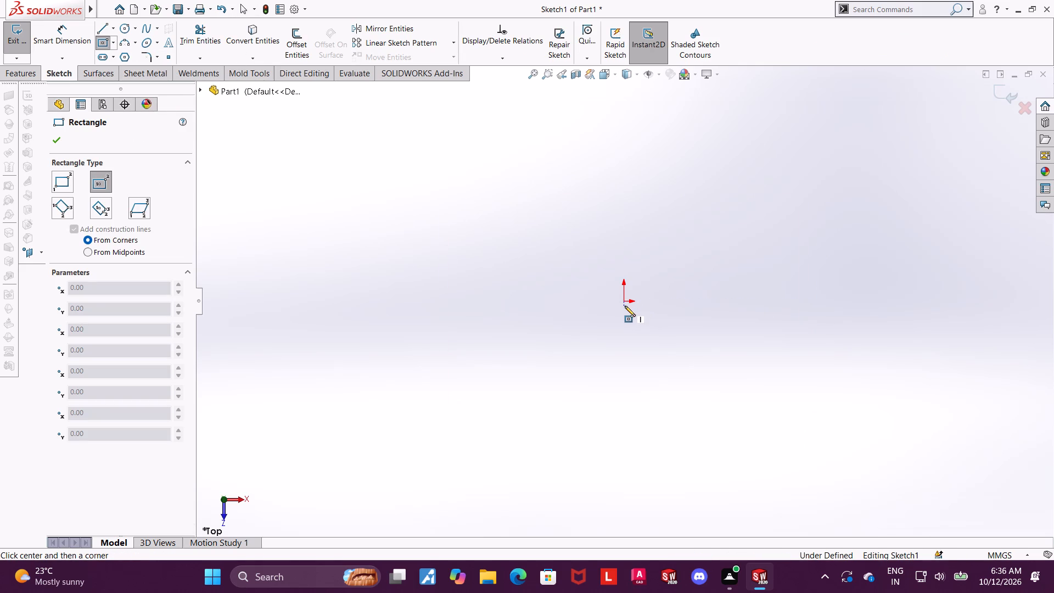
pyautogui.press('Escape')
pyautogui.click(104, 38)
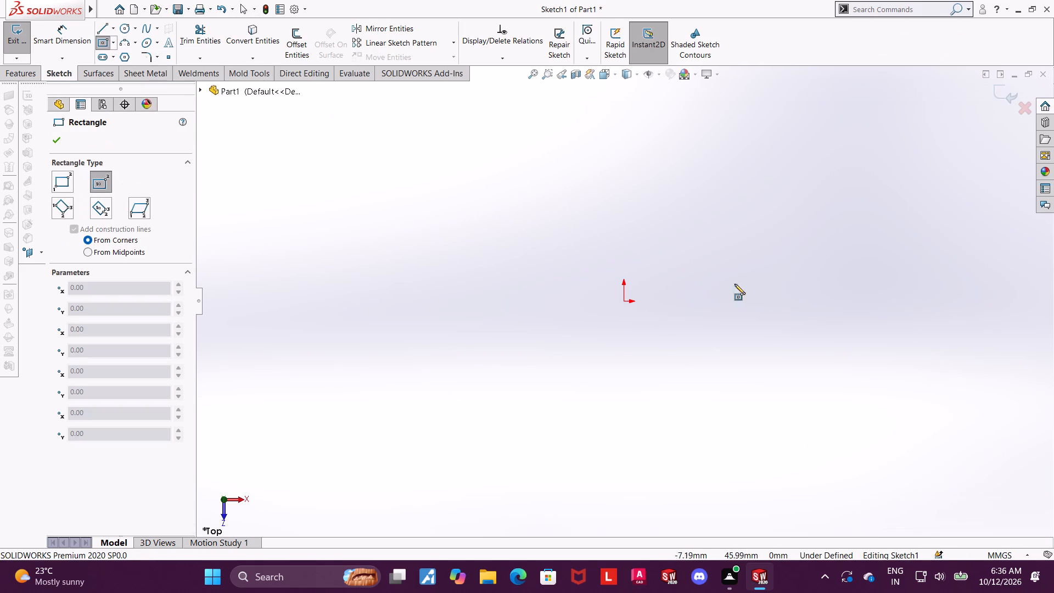
pyautogui.click(624, 301)
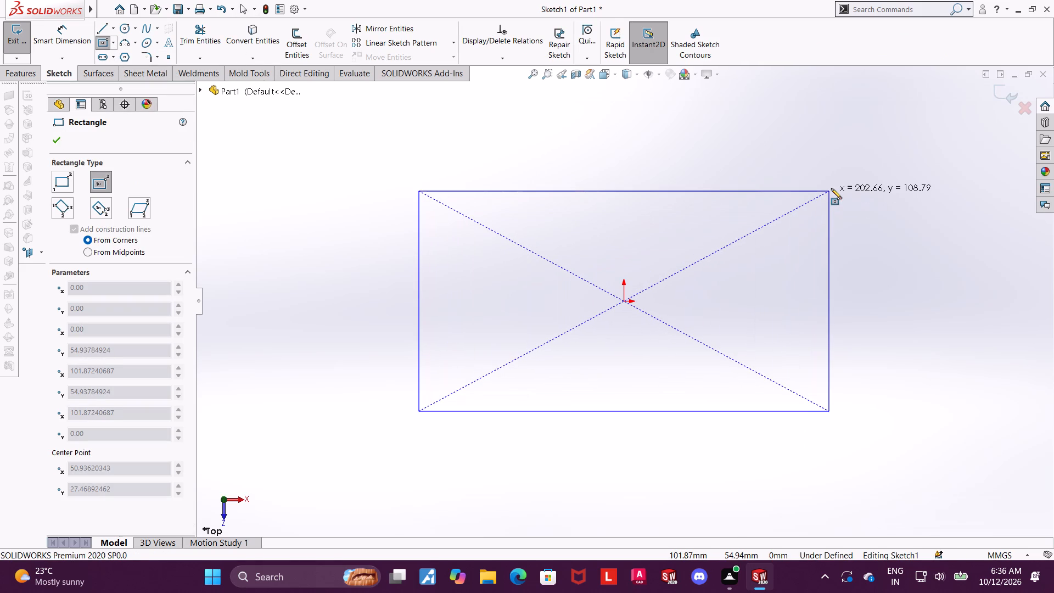
pyautogui.click(831, 188)
pyautogui.press('Escape')
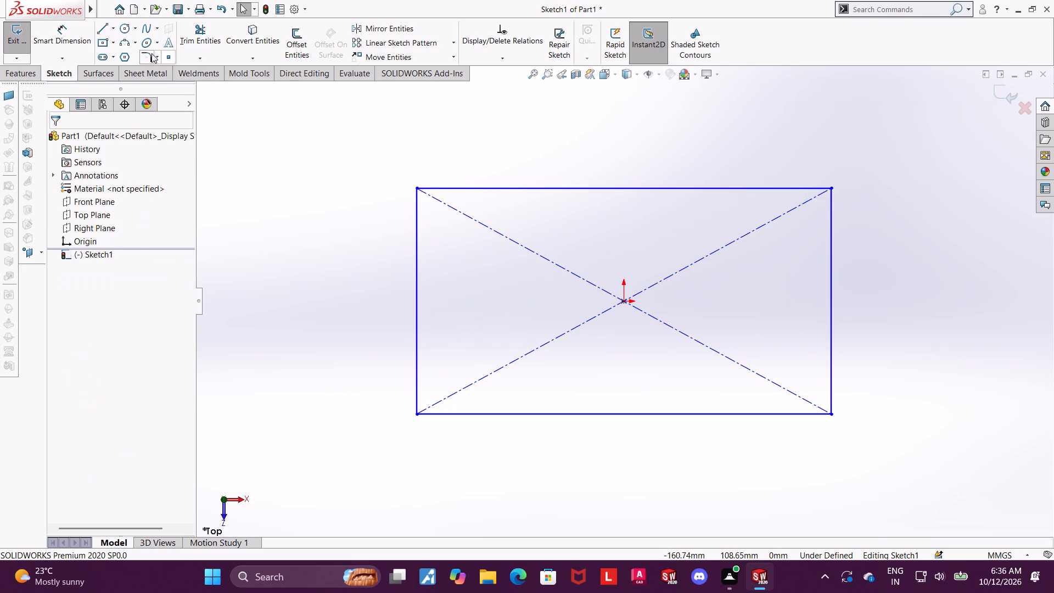
# Dimension the rectangle's long horizontal edge to 215 mm.
pyautogui.click(73, 40)
pyautogui.click(508, 417)
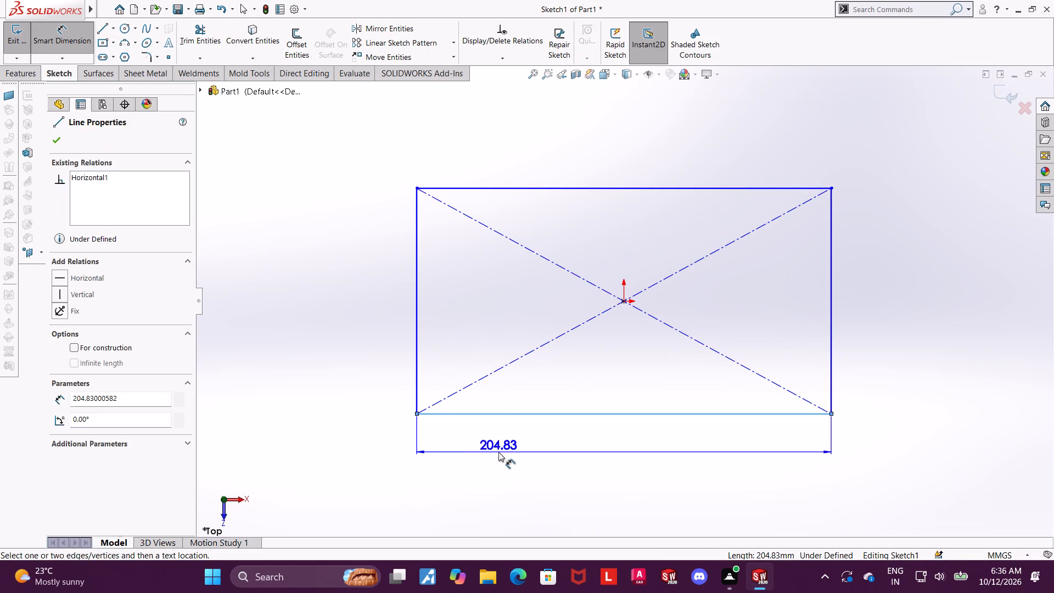
pyautogui.click(498, 452)
pyautogui.write('215')
pyautogui.press('Return')
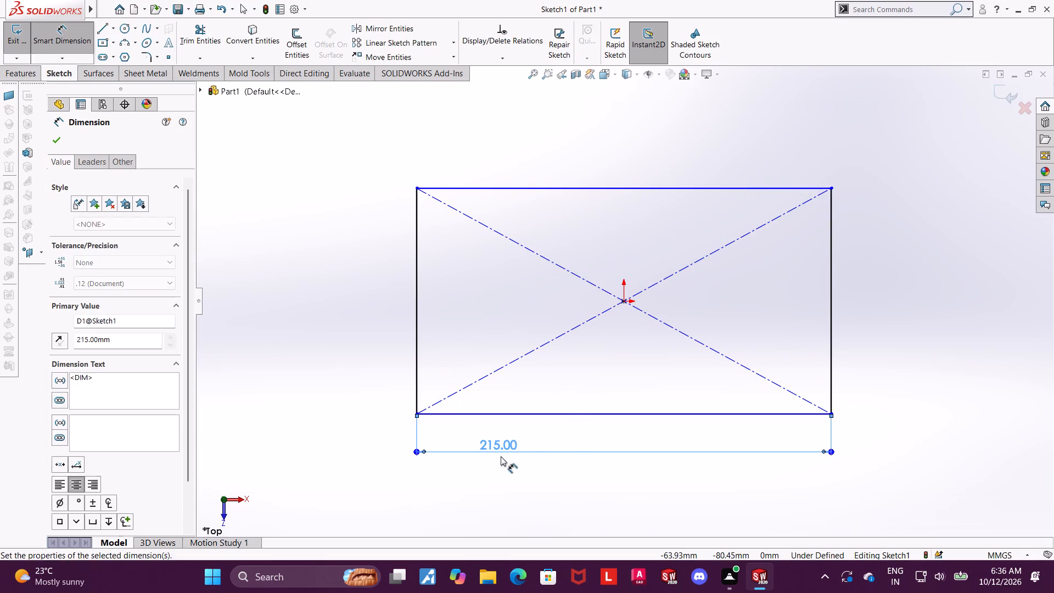
pyautogui.press('Escape')
pyautogui.press('Escape')
# Dimension the rectangle's short vertical edge to 85 mm.
pyautogui.moveTo(87, 44); pyautogui.dragTo(92, 44)
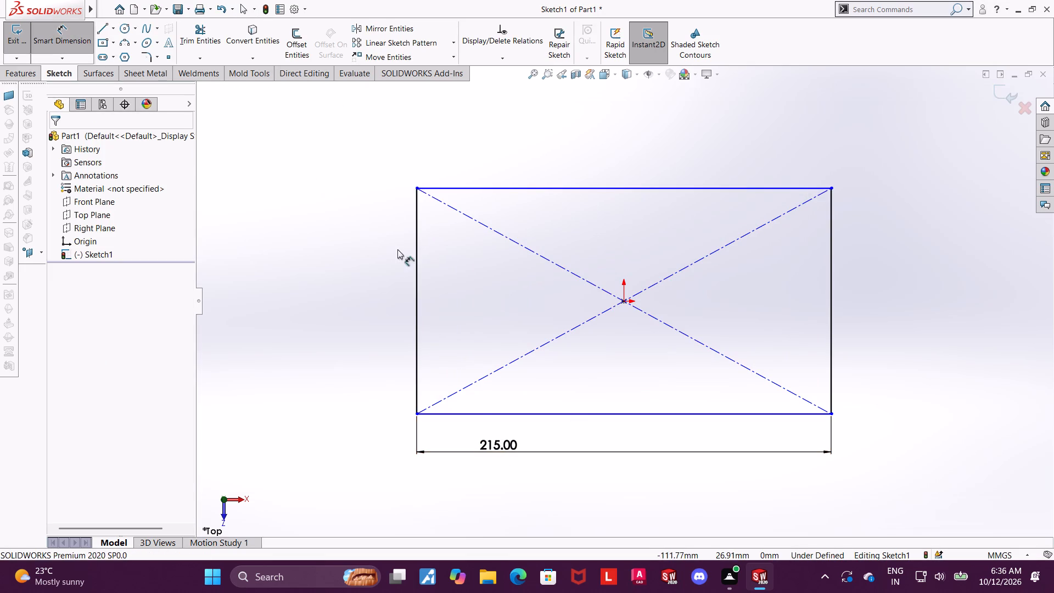
pyautogui.click(419, 314)
pyautogui.click(362, 318)
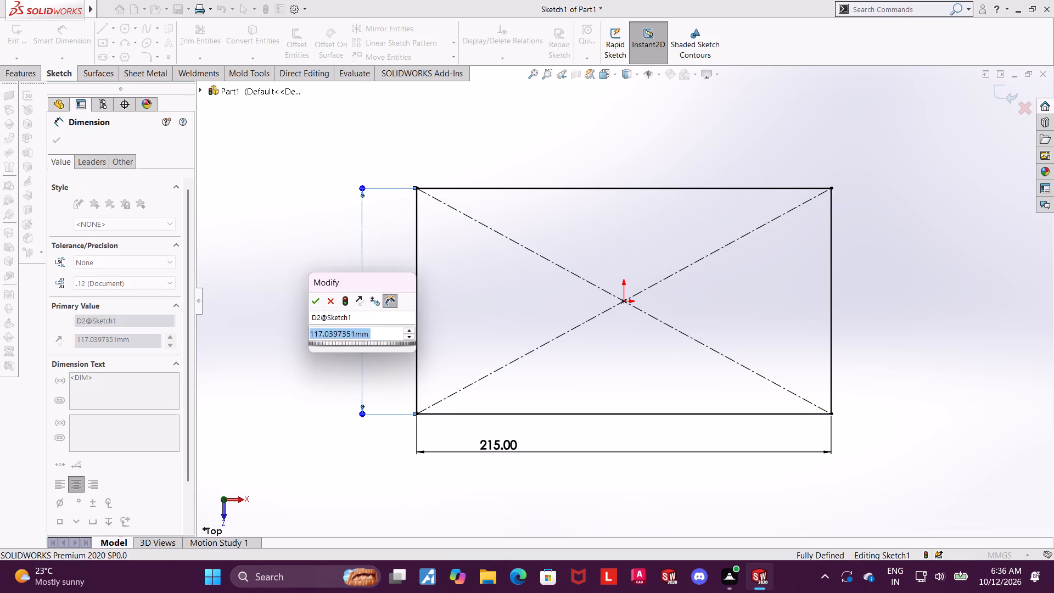
pyautogui.write('85')
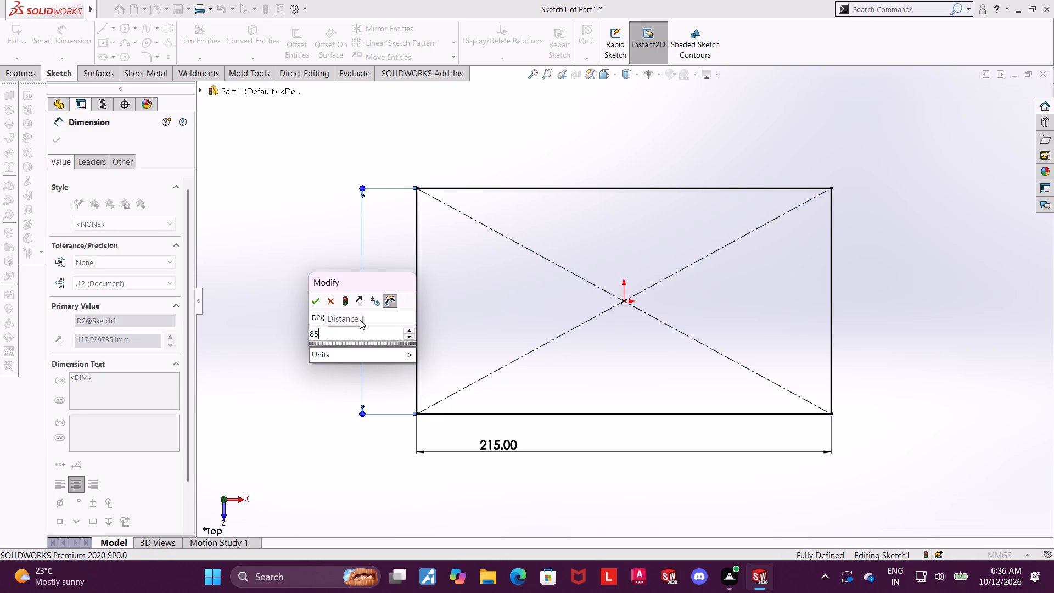
pyautogui.press('Return')
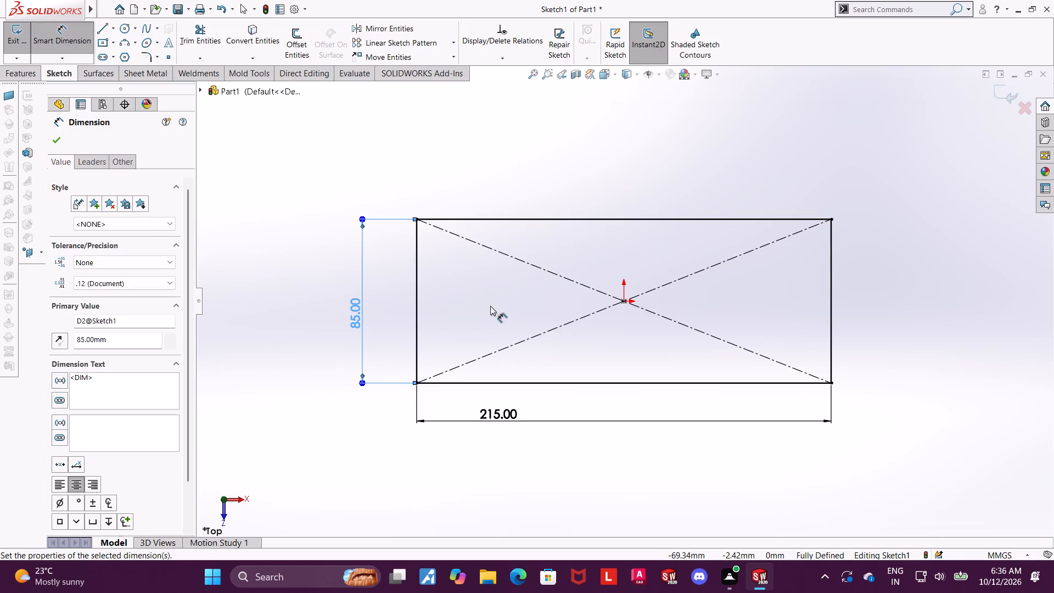
pyautogui.press('Escape')
# Increase the rectangle's short-side dimension by 40 mm, entering 85+40.
pyautogui.scroll(1, 509, 325)
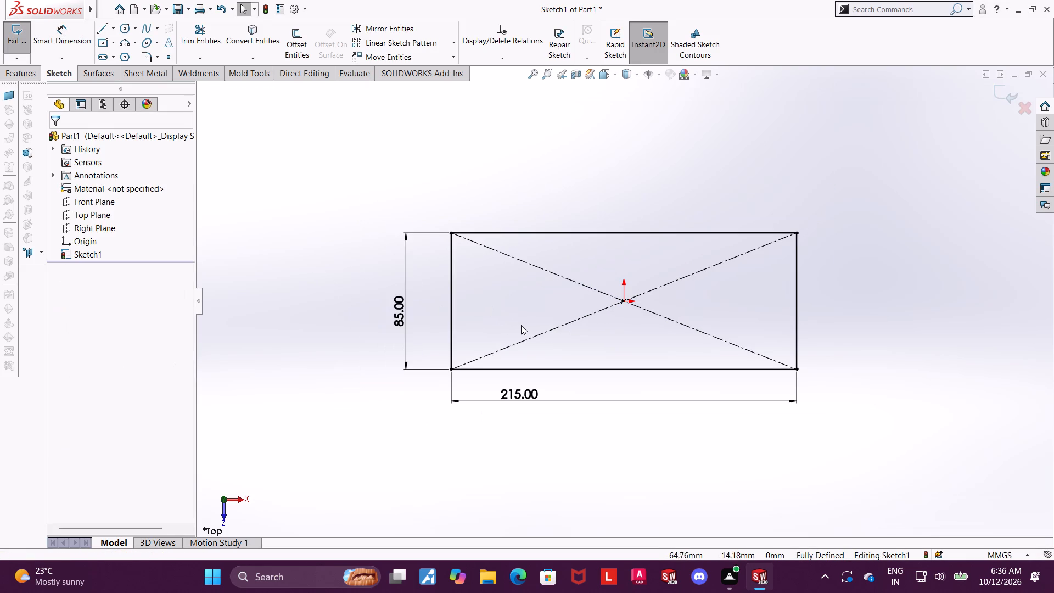
pyautogui.scroll(-1, 513, 328)
pyautogui.doubleClick(386, 300)
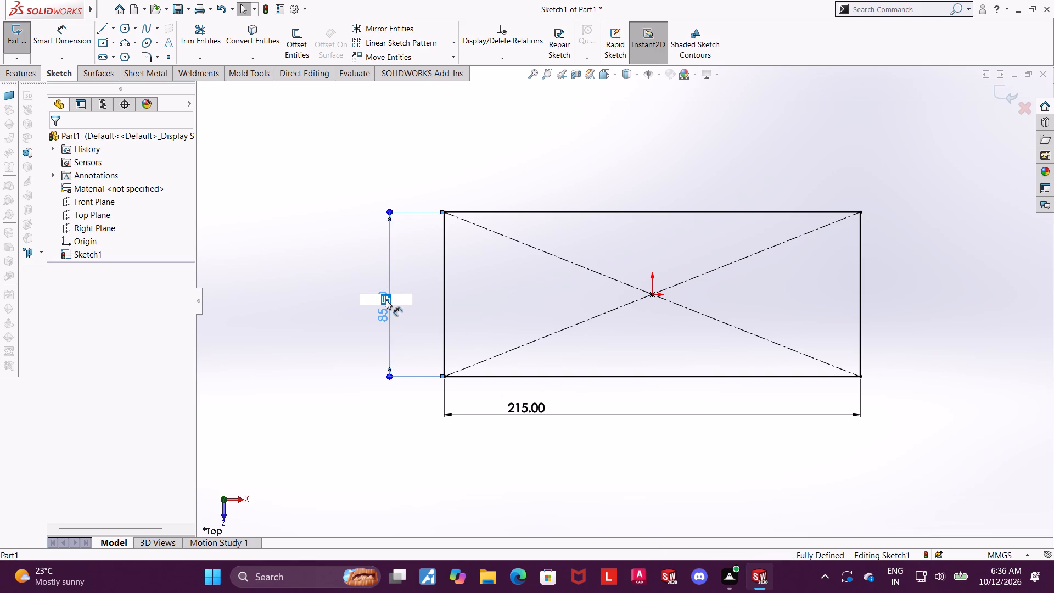
pyautogui.moveTo(395, 300); pyautogui.dragTo(385, 300)
pyautogui.click(395, 301)
pyautogui.hotkey('shift', '+')
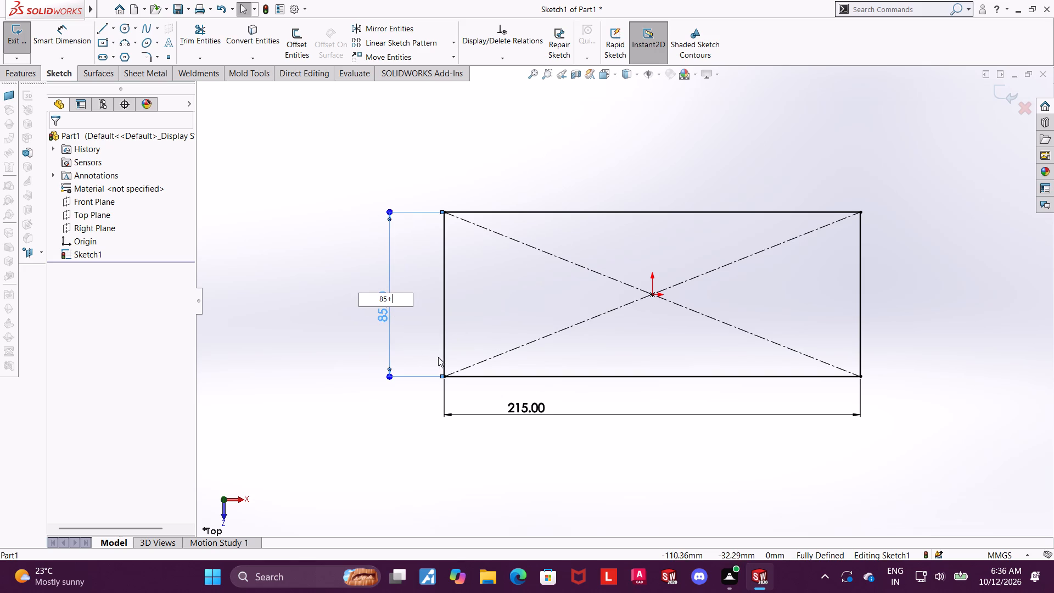
pyautogui.scroll(-1, 438, 357)
pyautogui.moveTo(441, 362); pyautogui.dragTo(447, 344, button='middle')
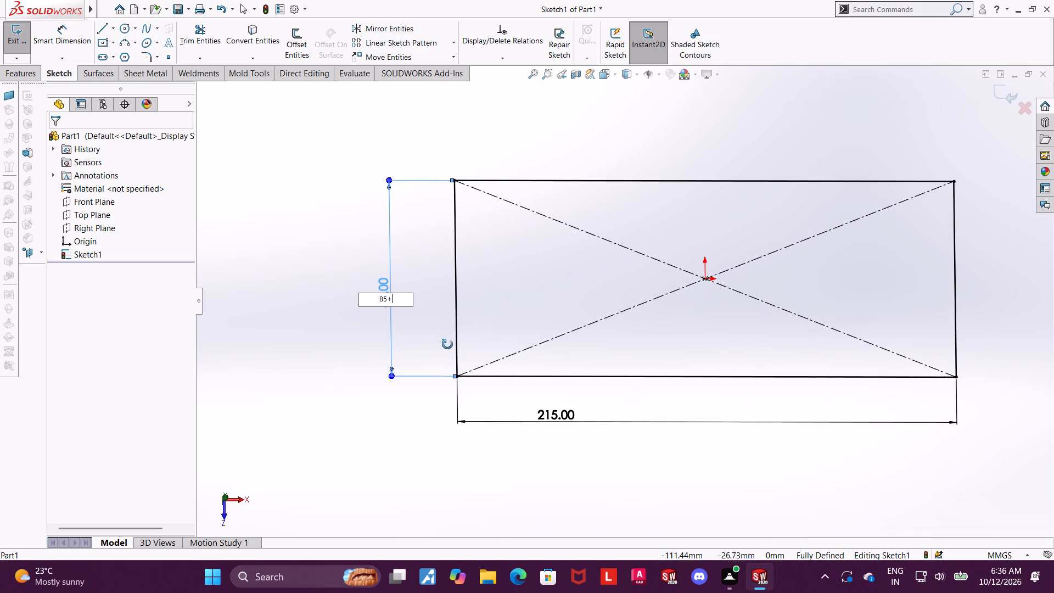
pyautogui.moveTo(447, 344); pyautogui.dragTo(441, 356, button='middle')
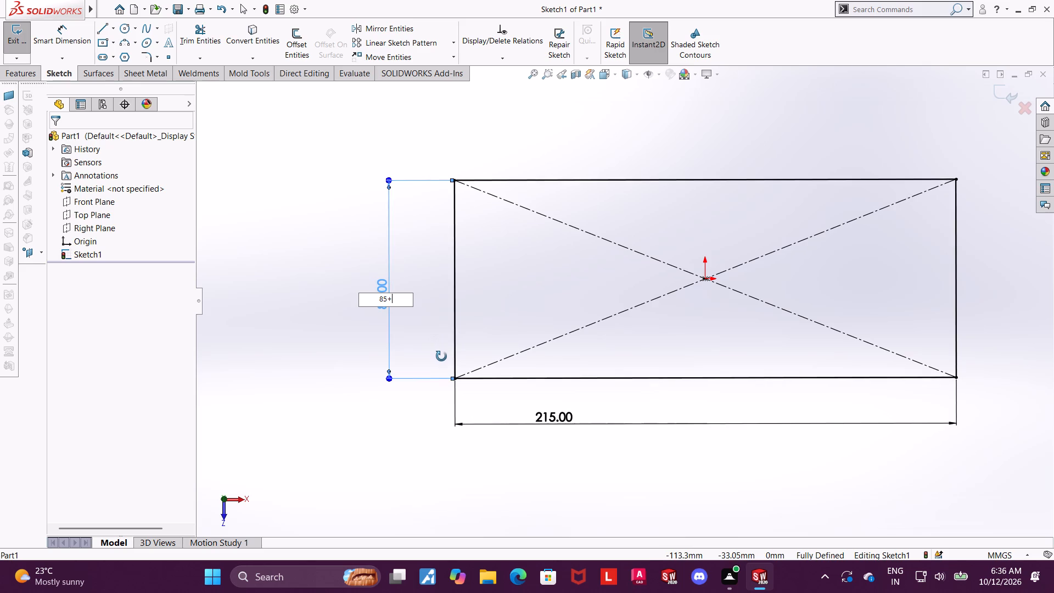
pyautogui.moveTo(441, 356); pyautogui.dragTo(439, 373, button='middle')
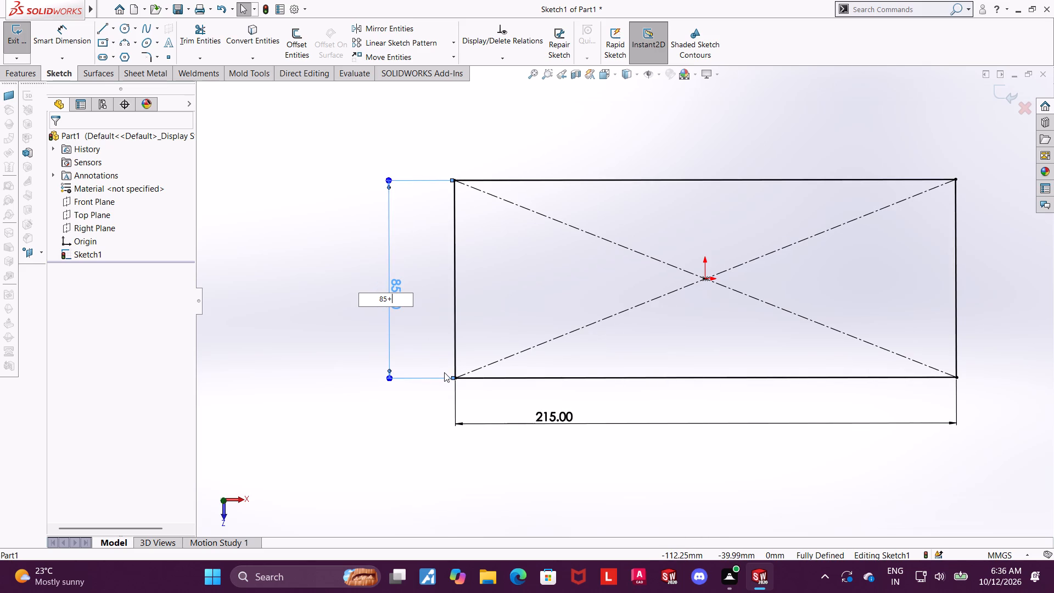
pyautogui.write('40')
pyautogui.press('Return')
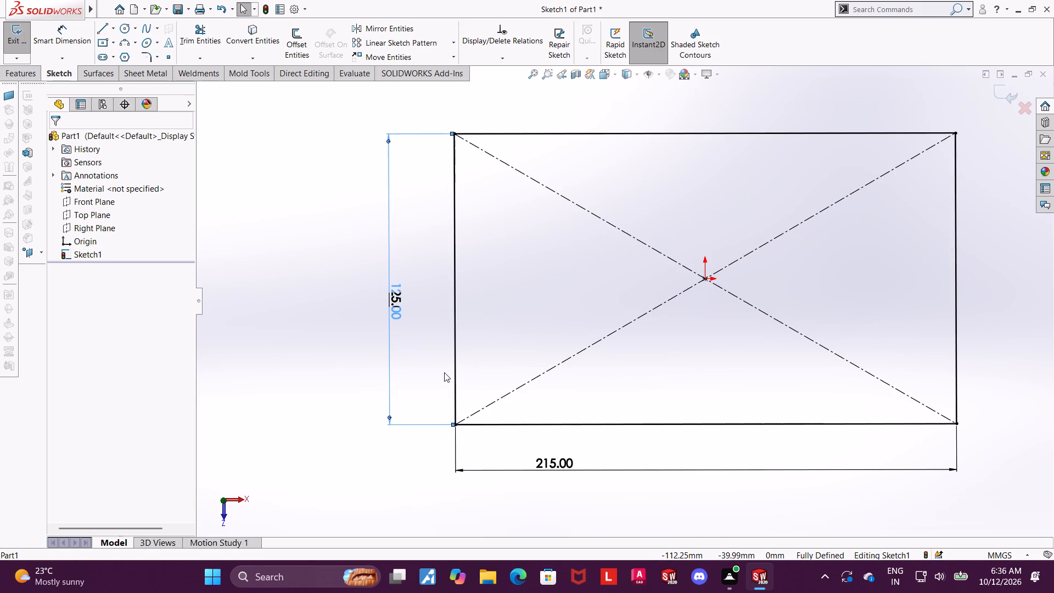
pyautogui.press('Escape')
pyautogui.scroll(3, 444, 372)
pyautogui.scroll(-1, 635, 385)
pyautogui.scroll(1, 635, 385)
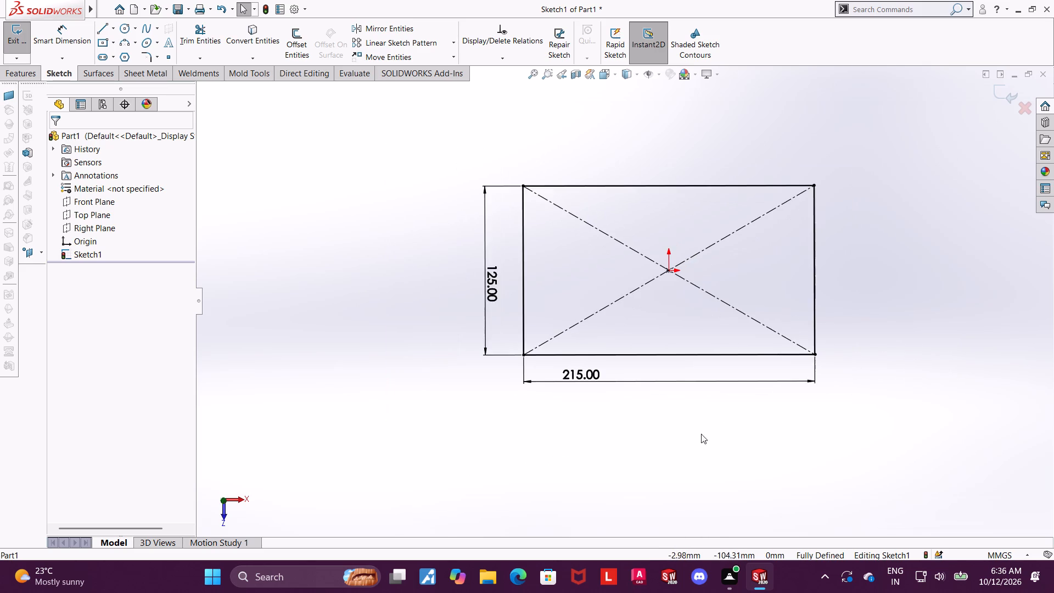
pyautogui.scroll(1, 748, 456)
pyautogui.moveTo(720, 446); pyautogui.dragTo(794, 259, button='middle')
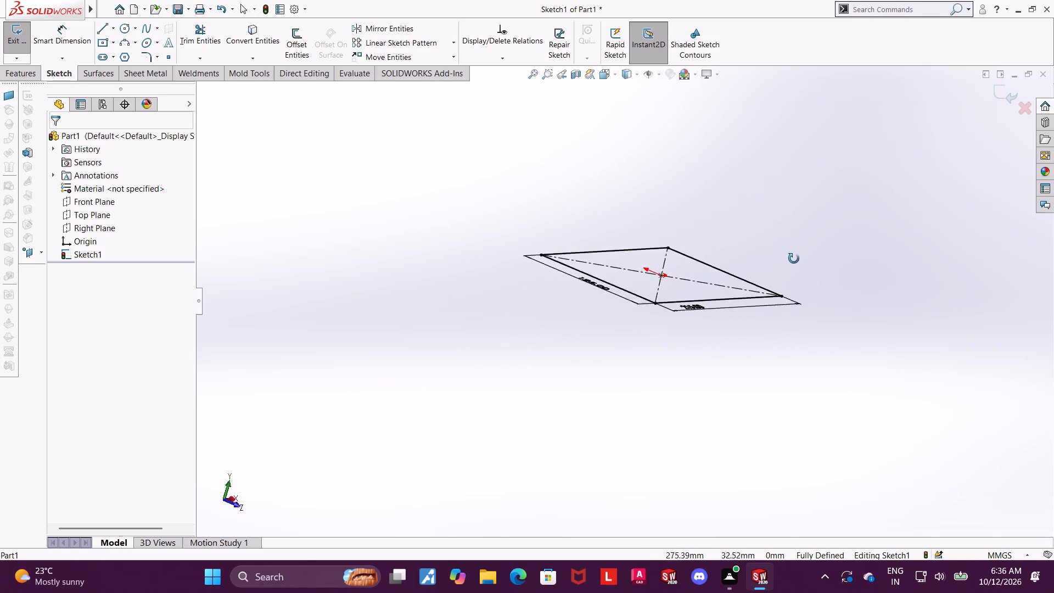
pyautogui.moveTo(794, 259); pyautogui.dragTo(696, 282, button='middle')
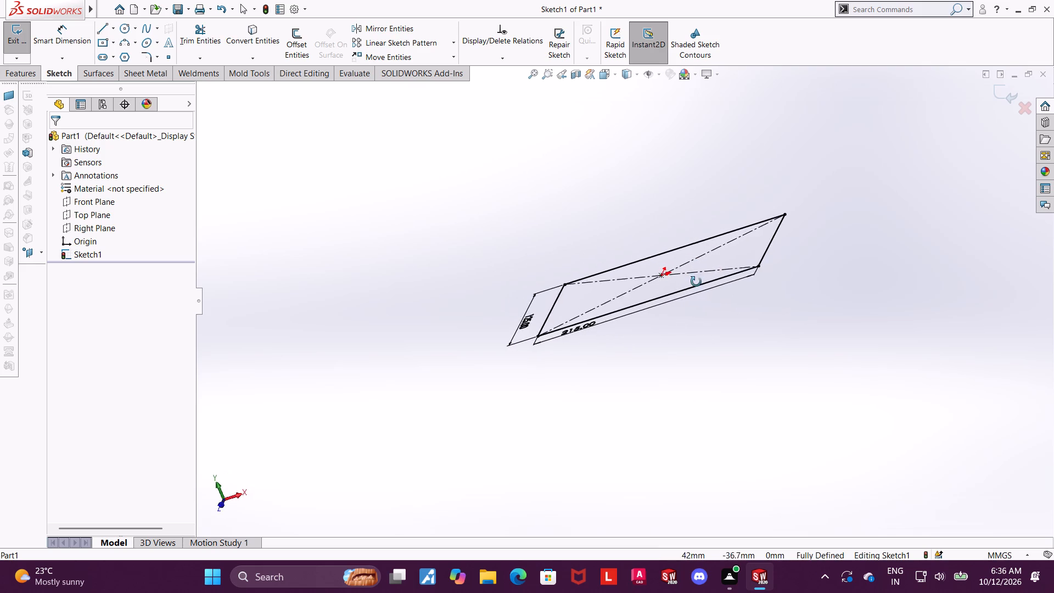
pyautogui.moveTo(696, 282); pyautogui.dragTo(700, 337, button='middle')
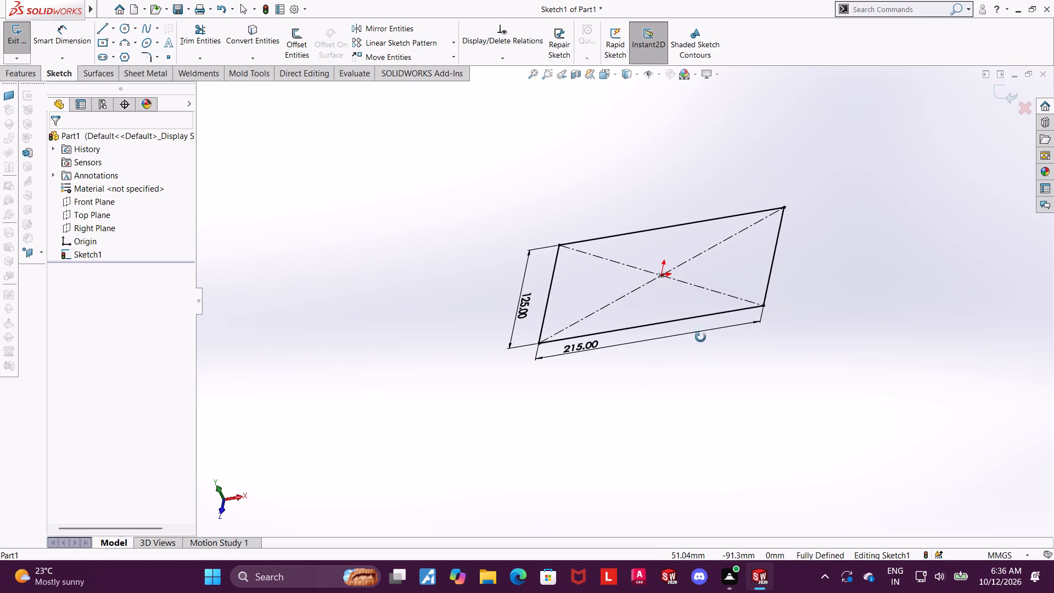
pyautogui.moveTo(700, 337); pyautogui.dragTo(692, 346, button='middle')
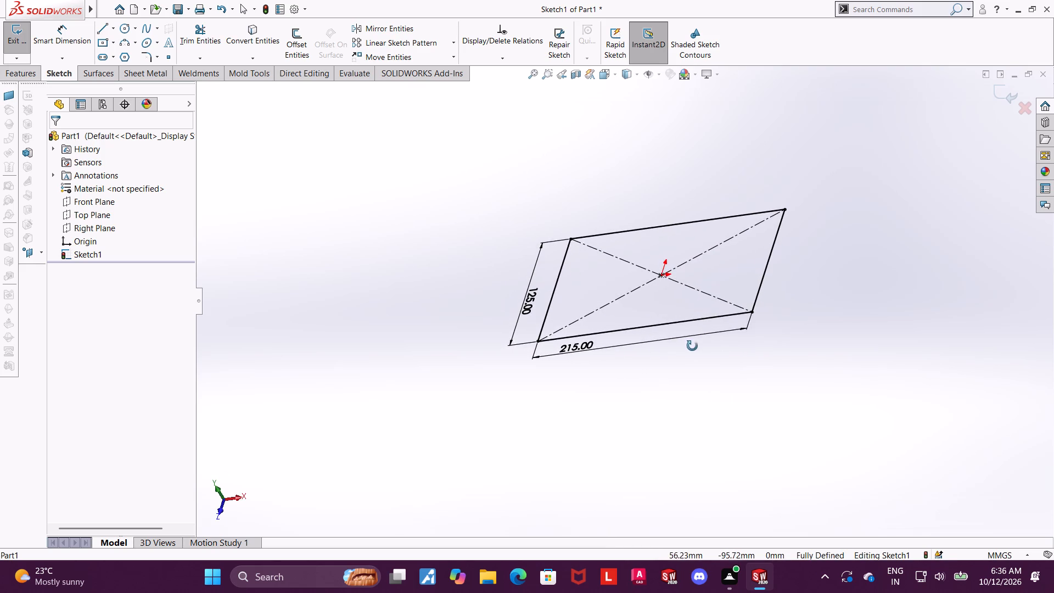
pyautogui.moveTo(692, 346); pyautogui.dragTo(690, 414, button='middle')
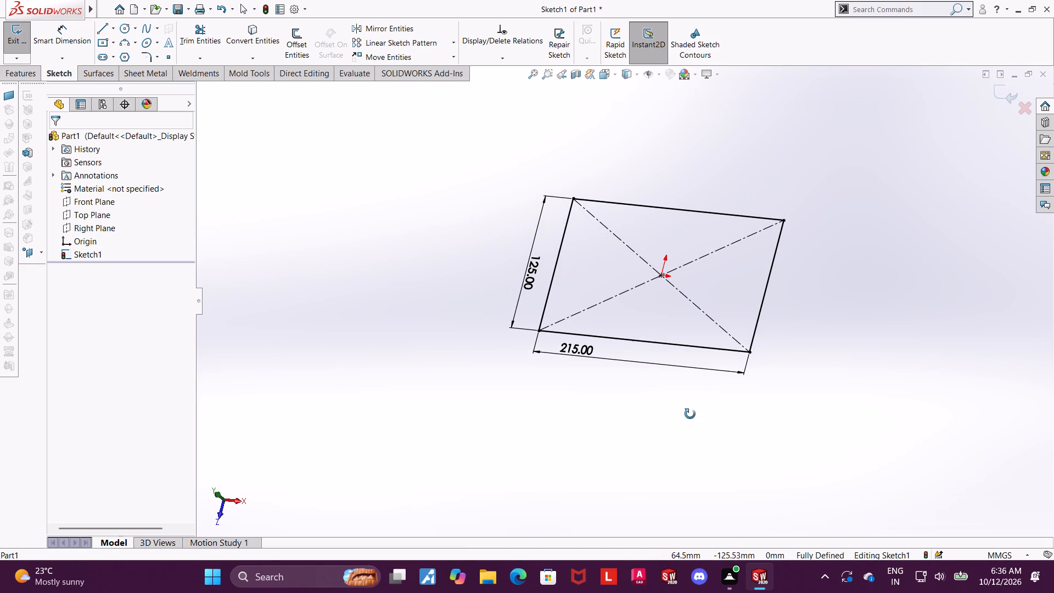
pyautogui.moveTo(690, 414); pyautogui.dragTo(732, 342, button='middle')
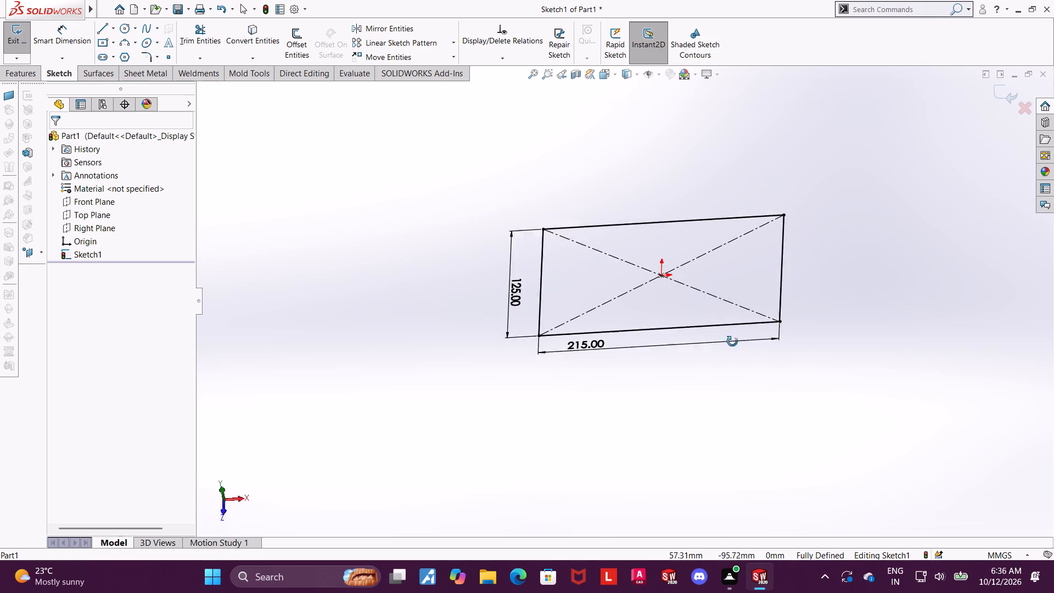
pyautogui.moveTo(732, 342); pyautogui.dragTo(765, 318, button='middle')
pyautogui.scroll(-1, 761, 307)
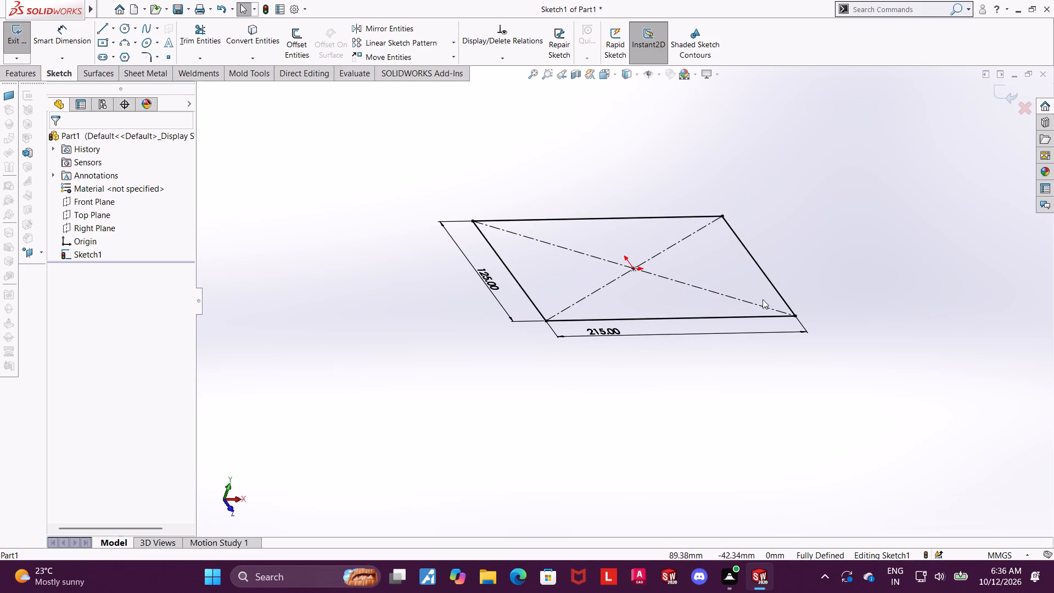
# Sketch a low, wide corner rectangle inside the outline, with its base on the long edge at the positive Z side.
pyautogui.click(600, 76)
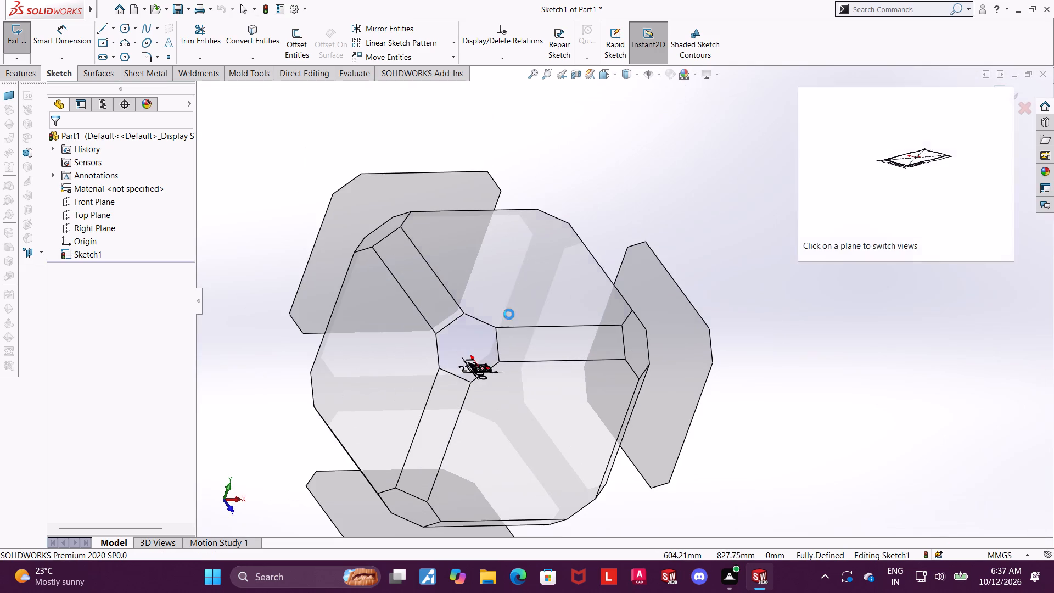
pyautogui.click(542, 292)
pyautogui.scroll(2, 737, 362)
pyautogui.scroll(-1, 722, 316)
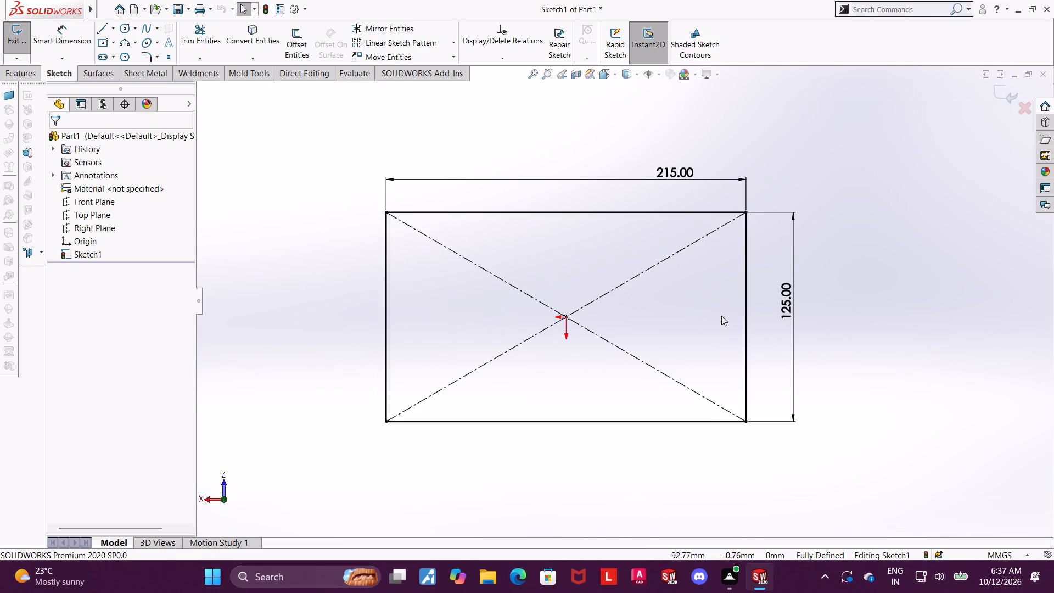
pyautogui.scroll(1, 632, 307)
pyautogui.scroll(-1, 644, 328)
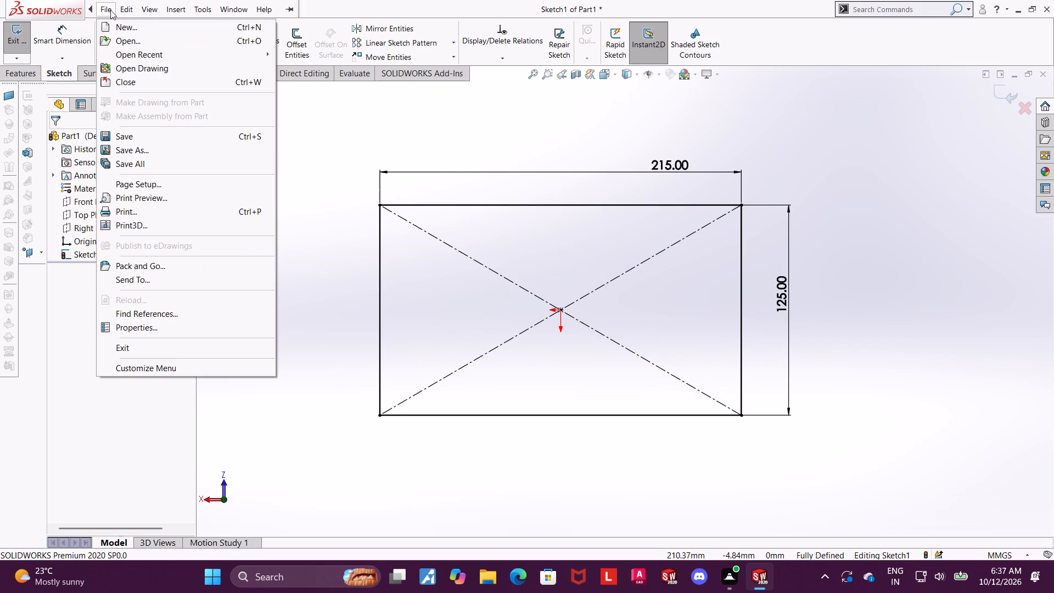
pyautogui.click(294, 95)
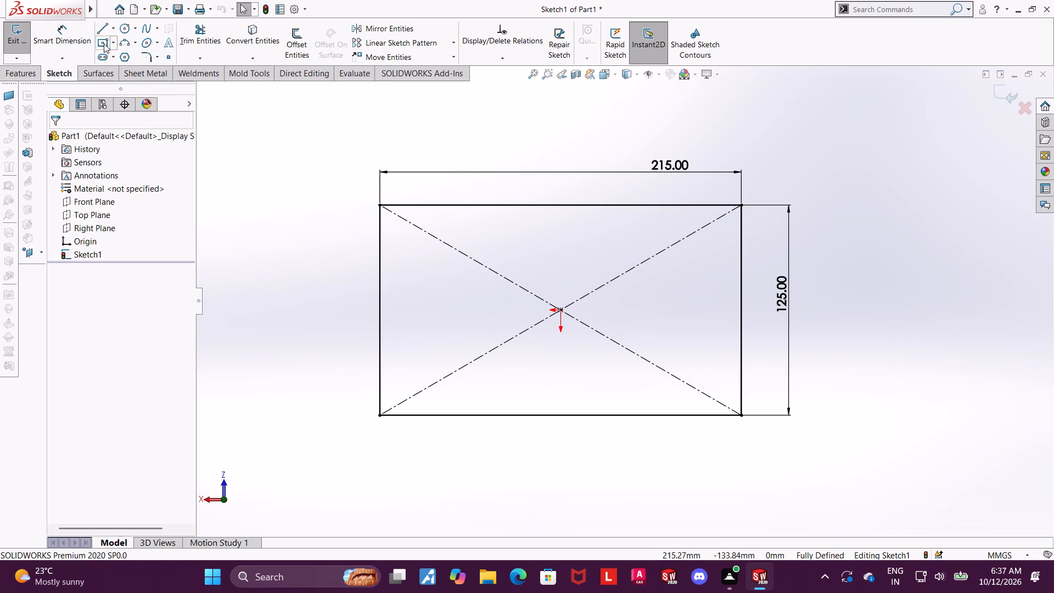
pyautogui.click(110, 44)
pyautogui.click(113, 55)
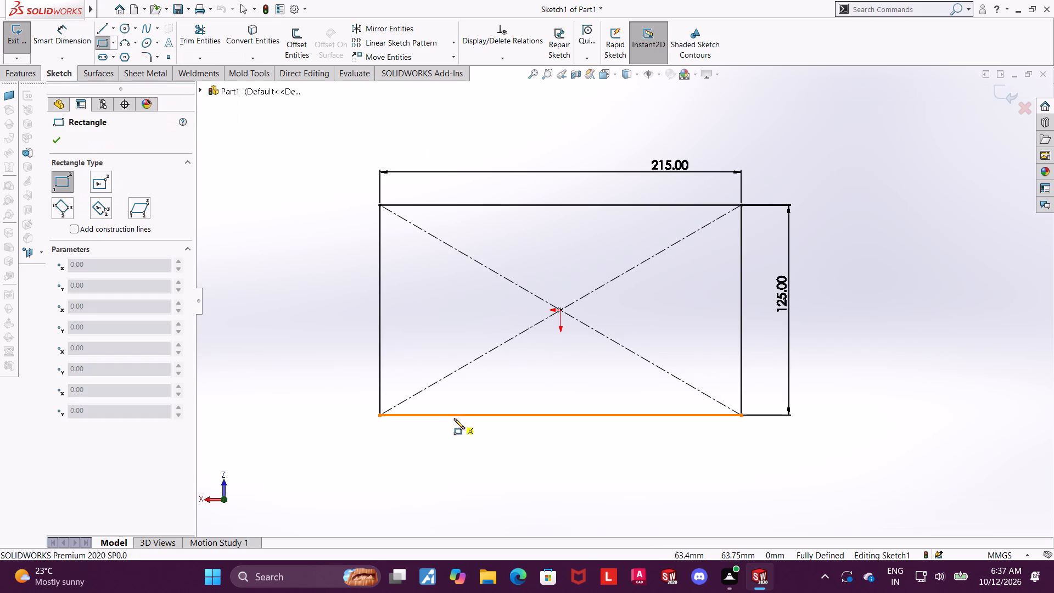
pyautogui.click(455, 416)
pyautogui.click(666, 384)
pyautogui.press('Escape')
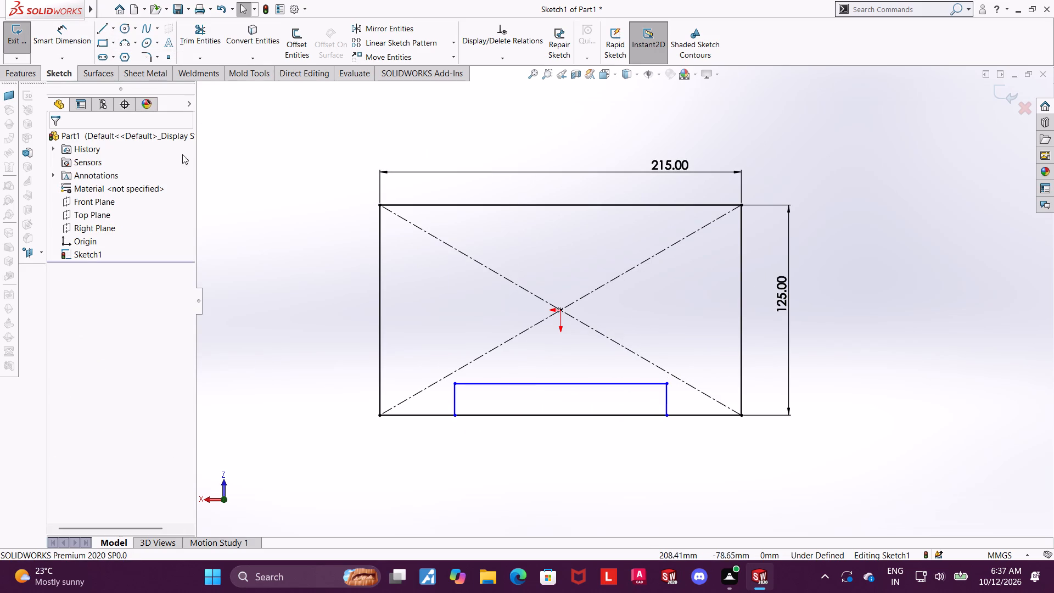
# Dimension the inner rectangle's short side at the positive X end to 20 mm.
pyautogui.click(79, 38)
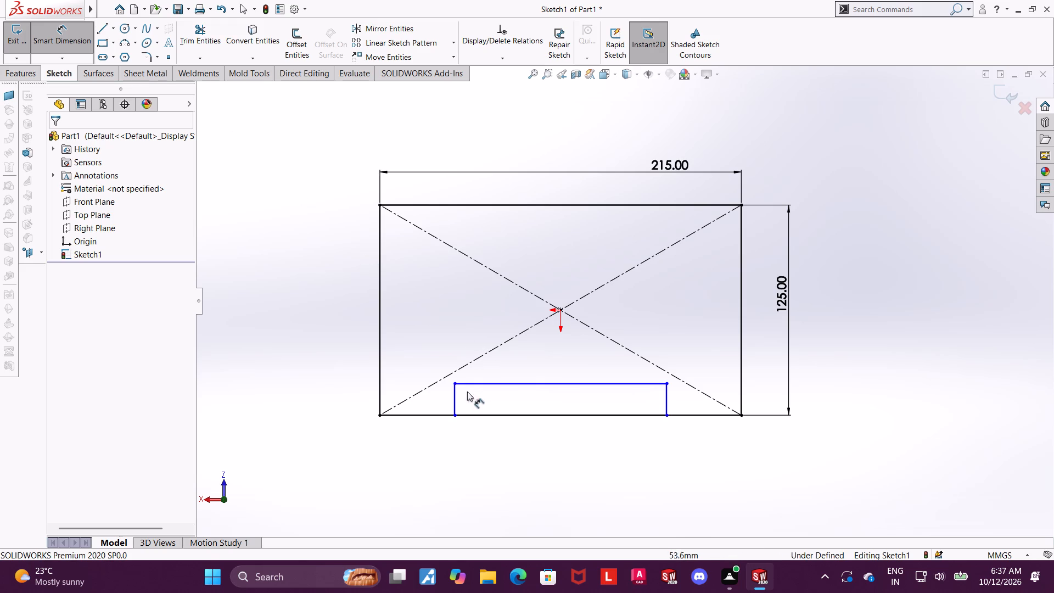
pyautogui.click(455, 397)
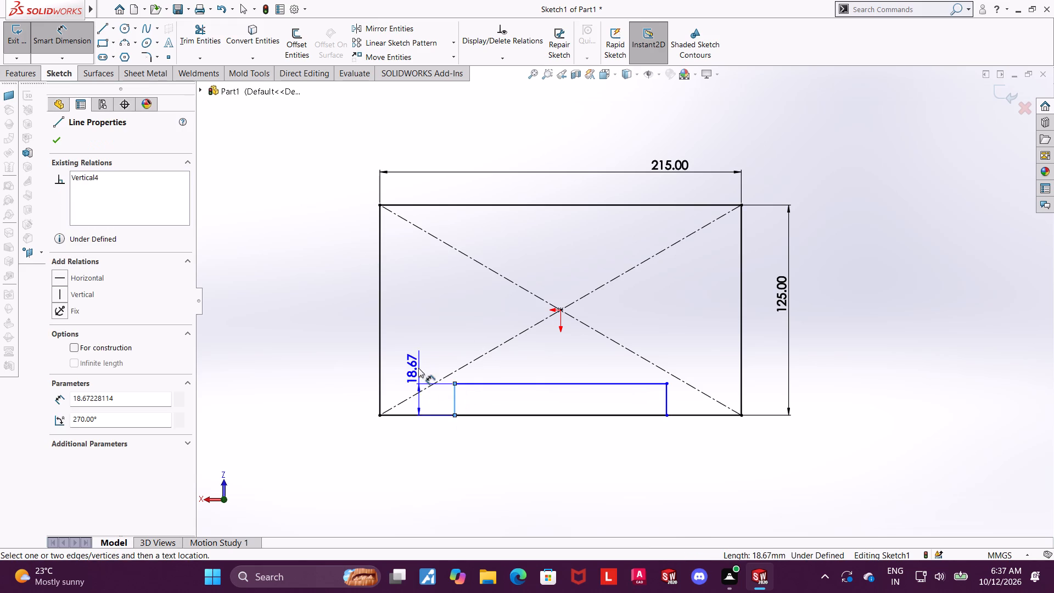
pyautogui.click(417, 359)
pyautogui.write('20')
pyautogui.press('Return')
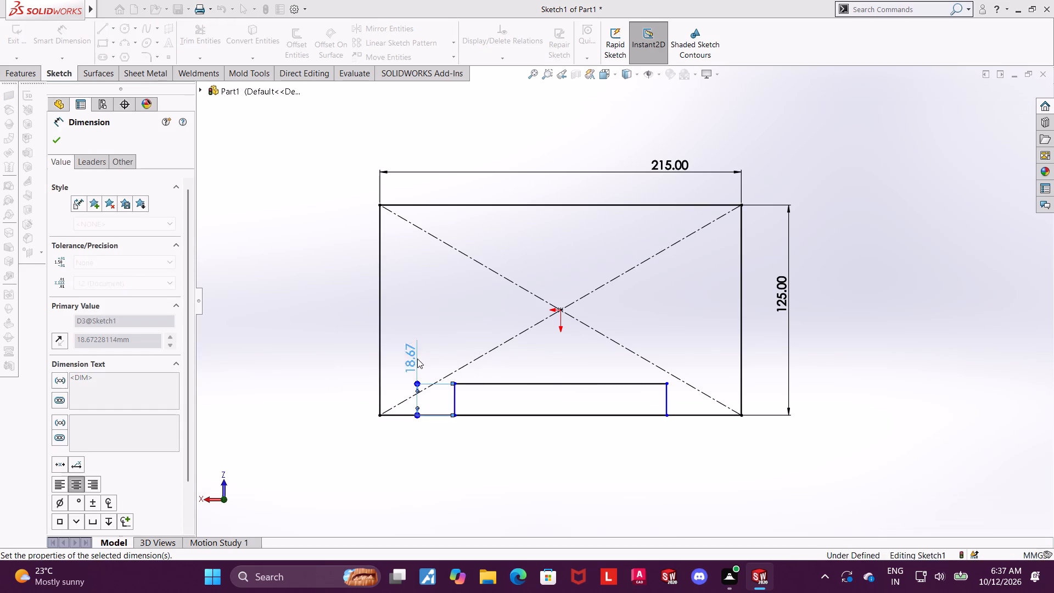
pyautogui.press('Escape')
pyautogui.press('Escape')
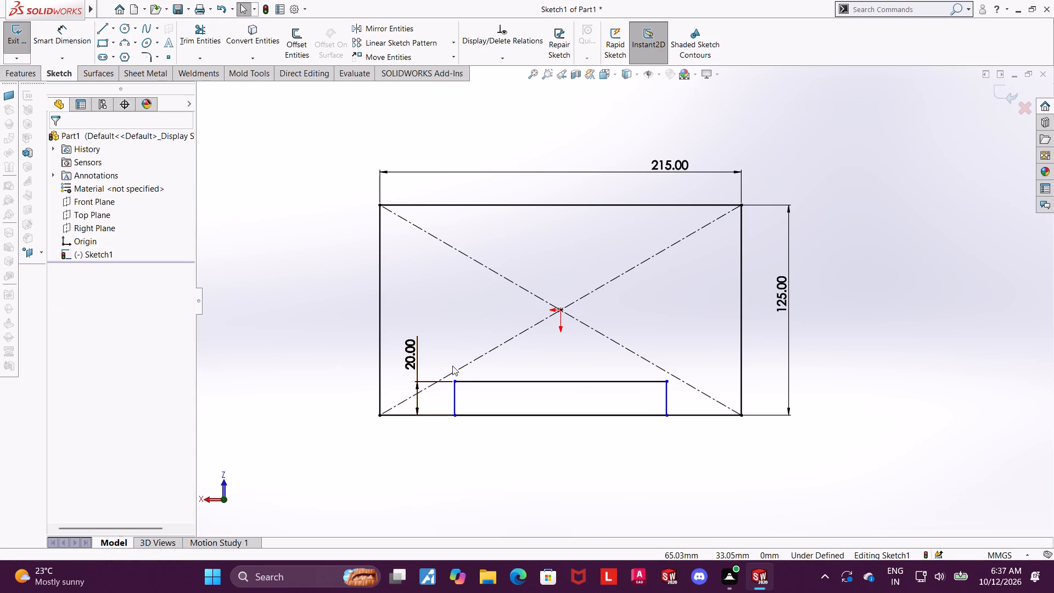
# Dimension the distance from the inner rectangle's positive X side to the adjacent short edge of the outline as 50 mm.
pyautogui.click(53, 31)
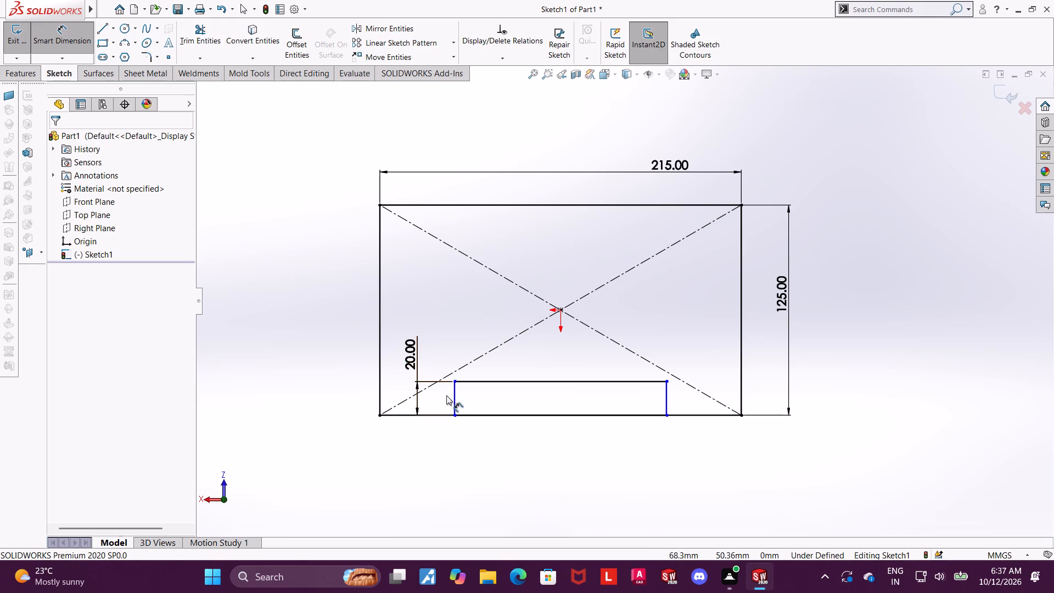
pyautogui.click(455, 399)
pyautogui.click(382, 385)
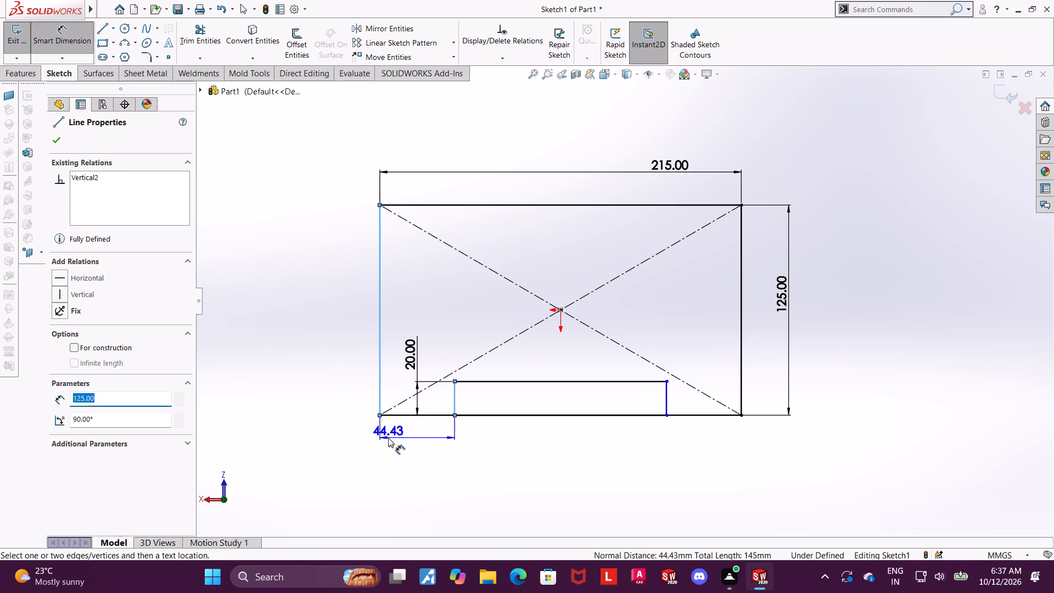
pyautogui.click(388, 438)
pyautogui.write('50')
pyautogui.press('Return')
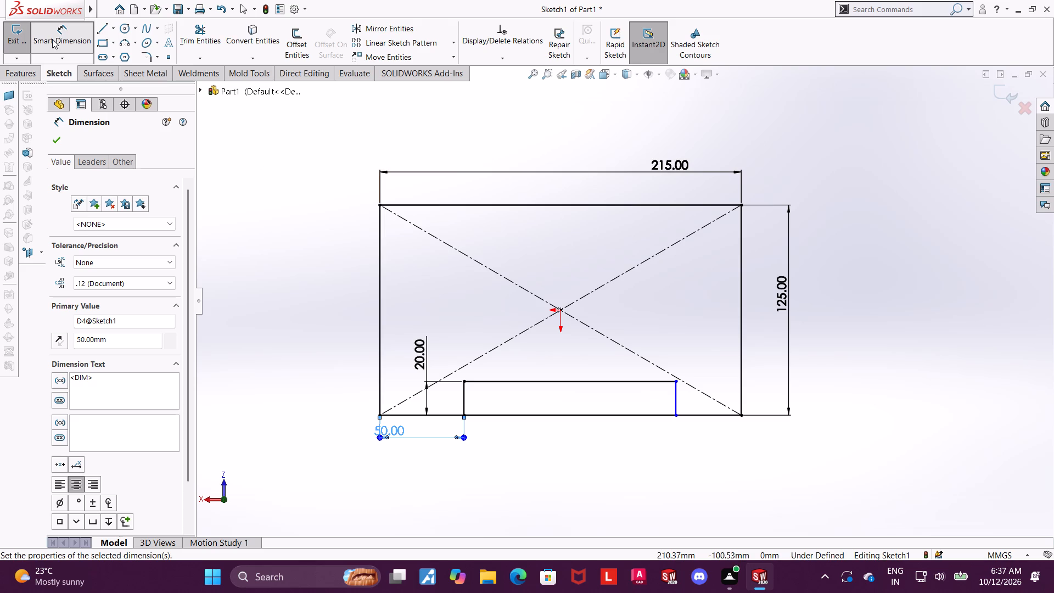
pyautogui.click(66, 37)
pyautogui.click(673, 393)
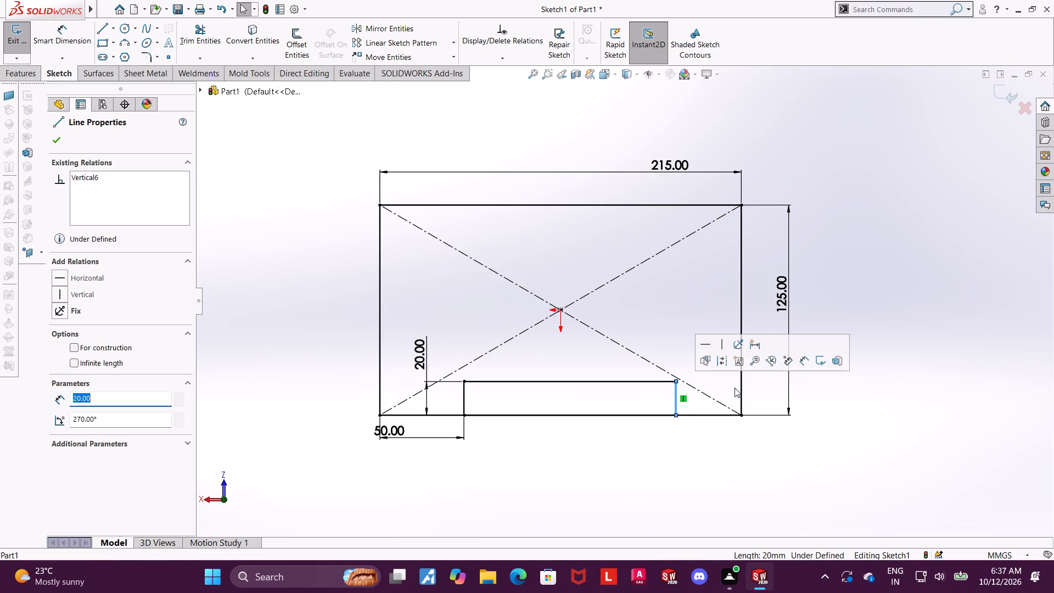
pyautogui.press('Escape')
# Dimension the distance from the inner rectangle's negative X side to the adjacent short edge of the outline as 50 mm.
pyautogui.click(69, 30)
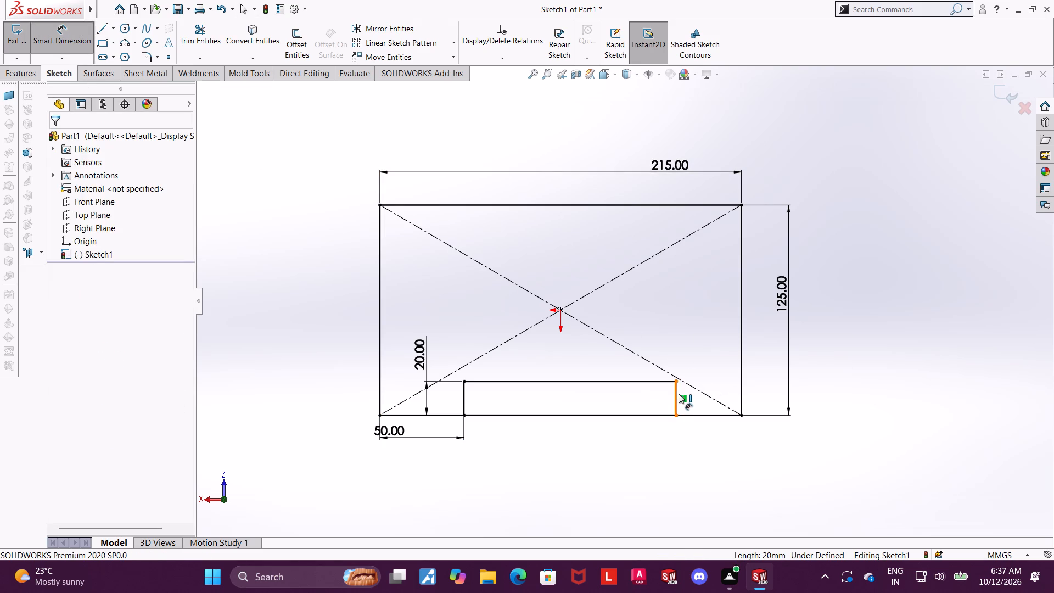
pyautogui.click(677, 391)
pyautogui.click(739, 390)
pyautogui.click(725, 450)
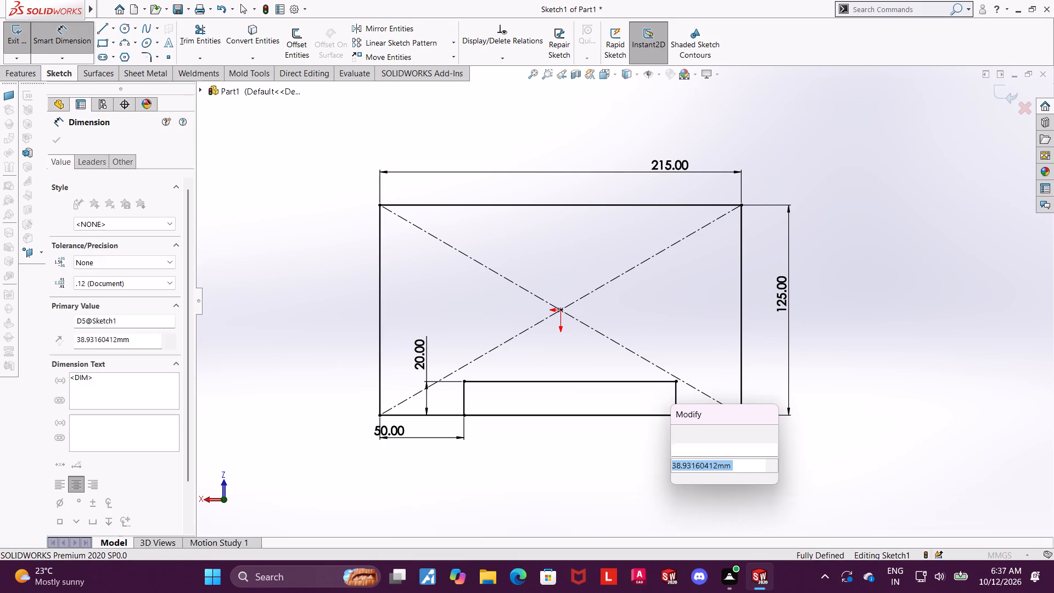
pyautogui.write('50')
pyautogui.press('Return')
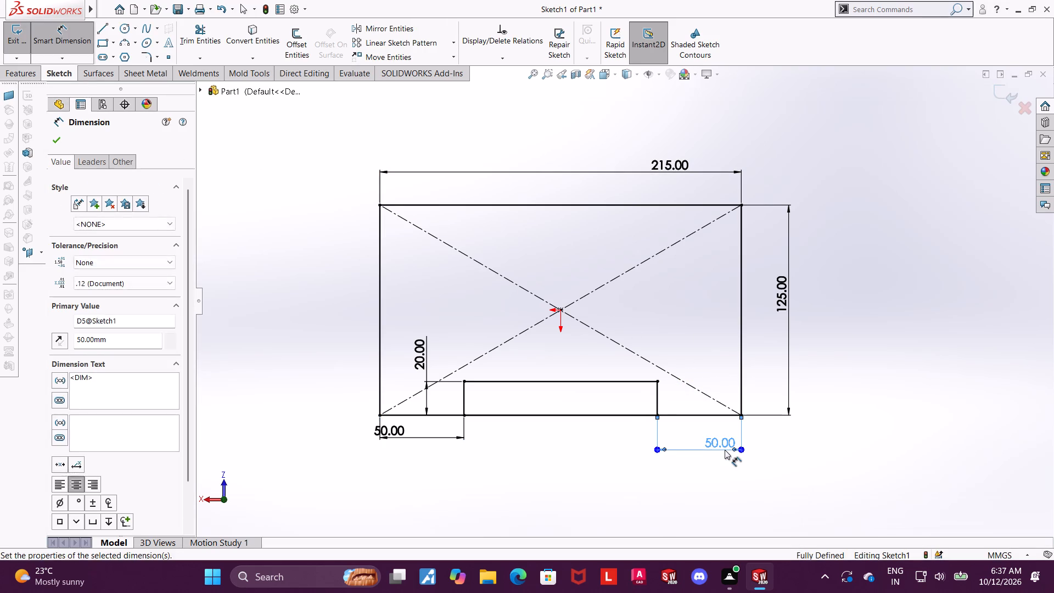
pyautogui.press('Escape')
pyautogui.press('Escape')
# Trim away the outline's long-edge segment between the inner rectangle's short sides to open a notch.
pyautogui.click(203, 31)
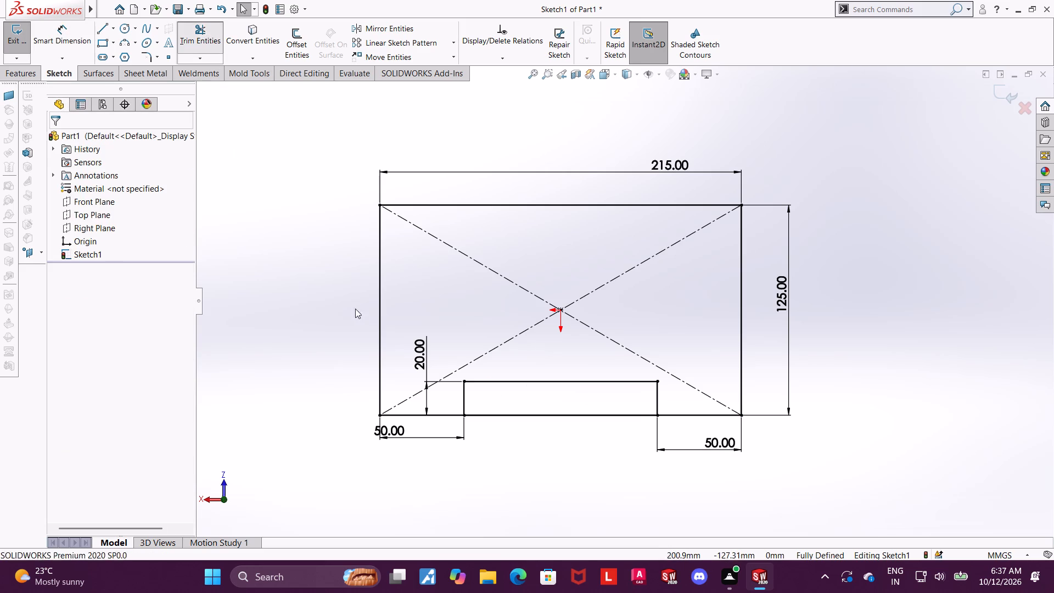
pyautogui.moveTo(528, 396); pyautogui.dragTo(522, 493)
pyautogui.press('Escape')
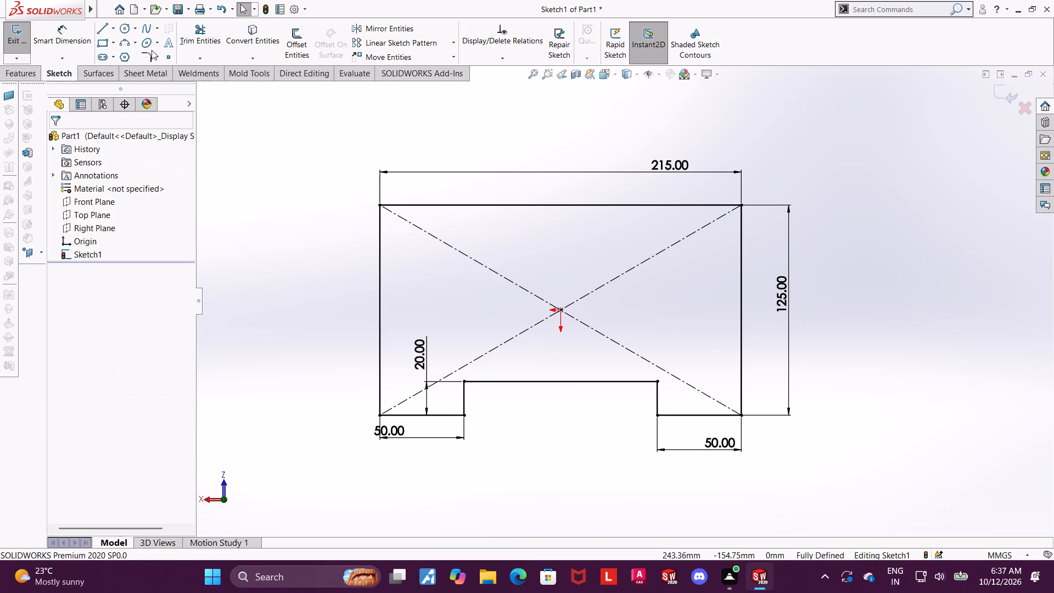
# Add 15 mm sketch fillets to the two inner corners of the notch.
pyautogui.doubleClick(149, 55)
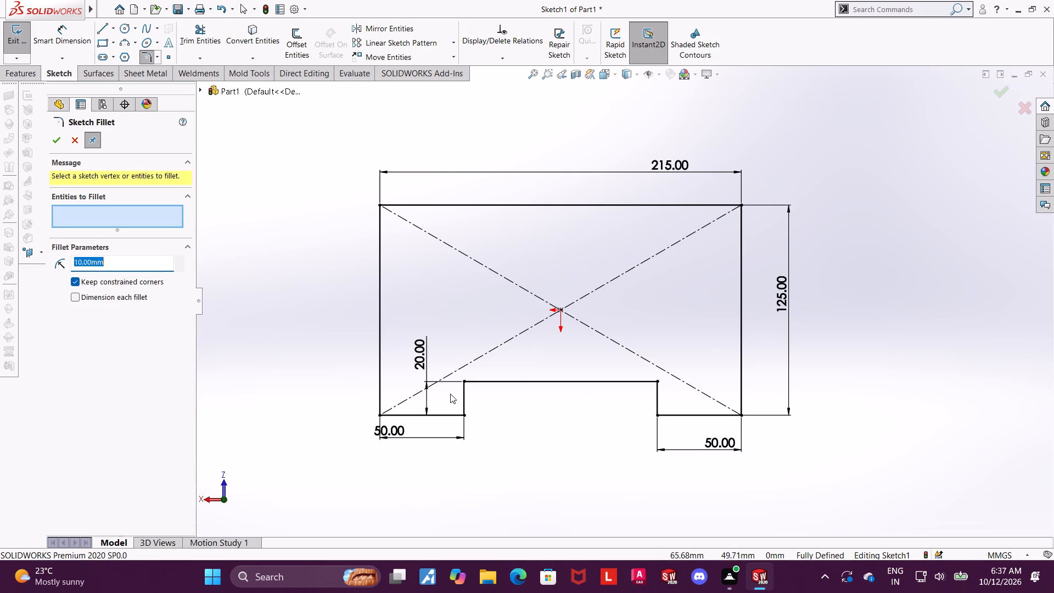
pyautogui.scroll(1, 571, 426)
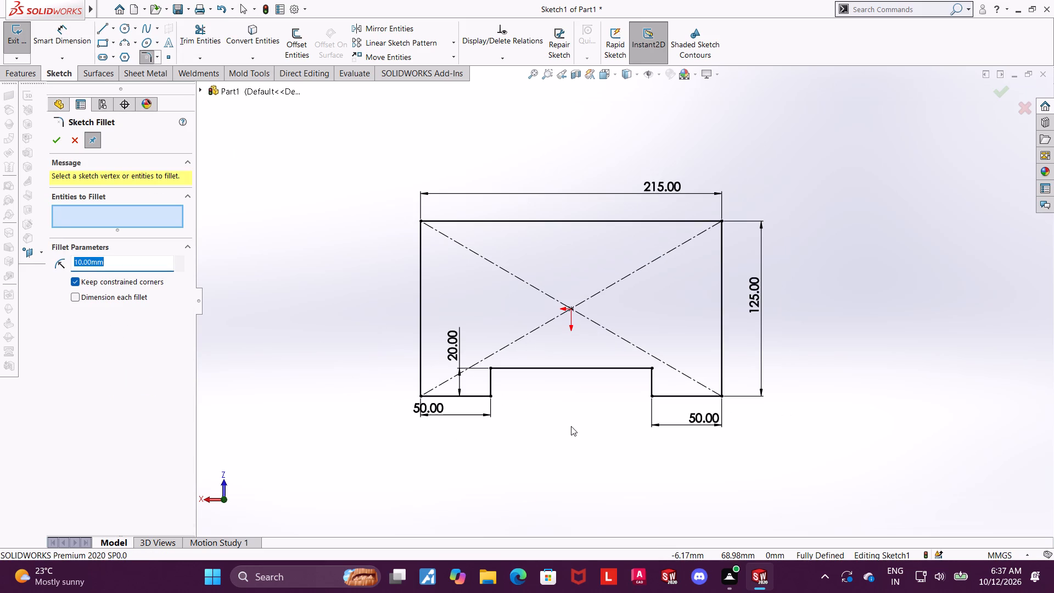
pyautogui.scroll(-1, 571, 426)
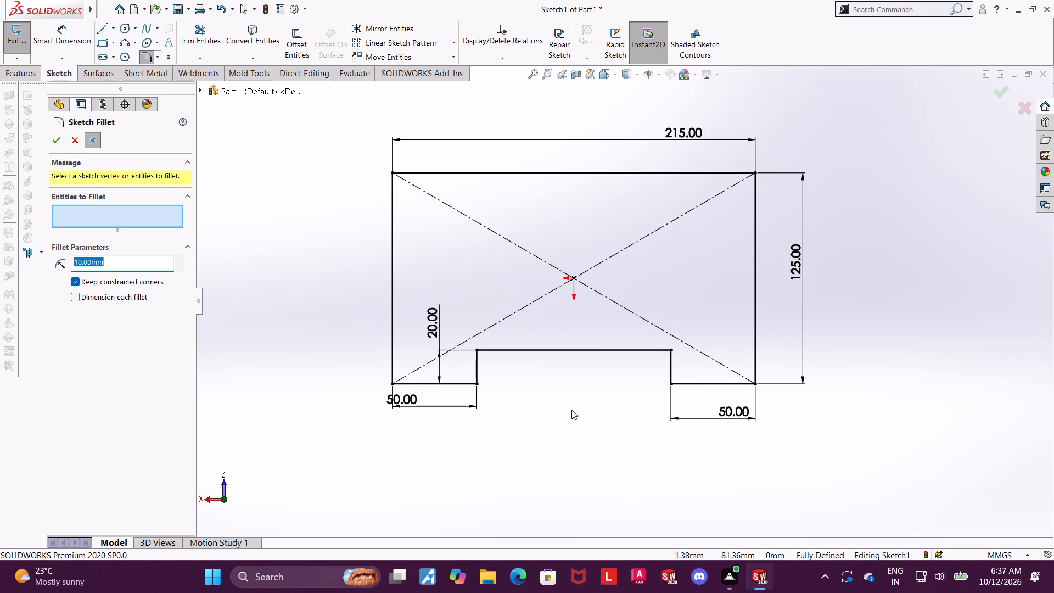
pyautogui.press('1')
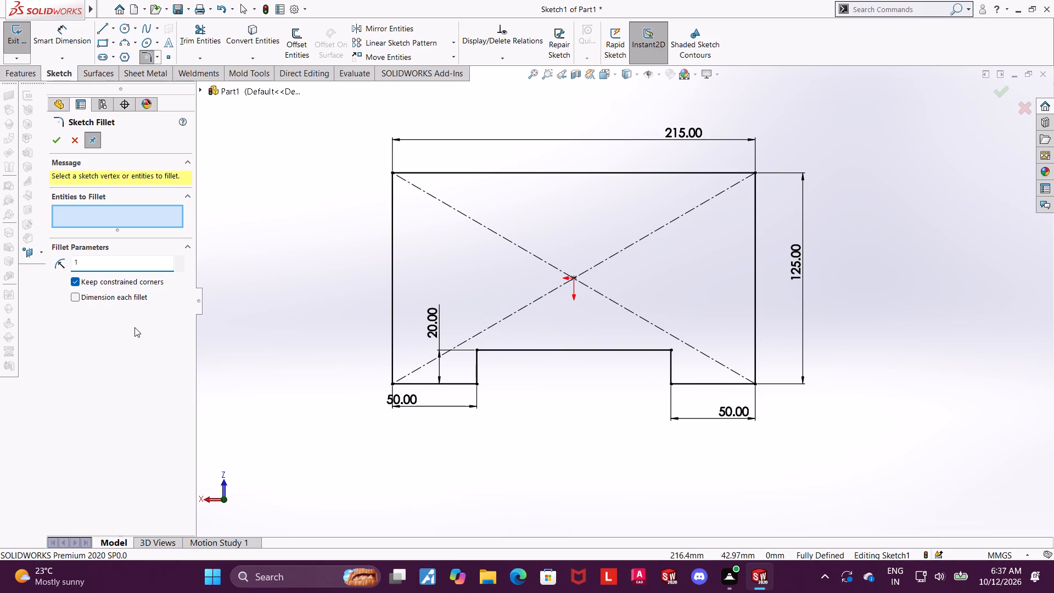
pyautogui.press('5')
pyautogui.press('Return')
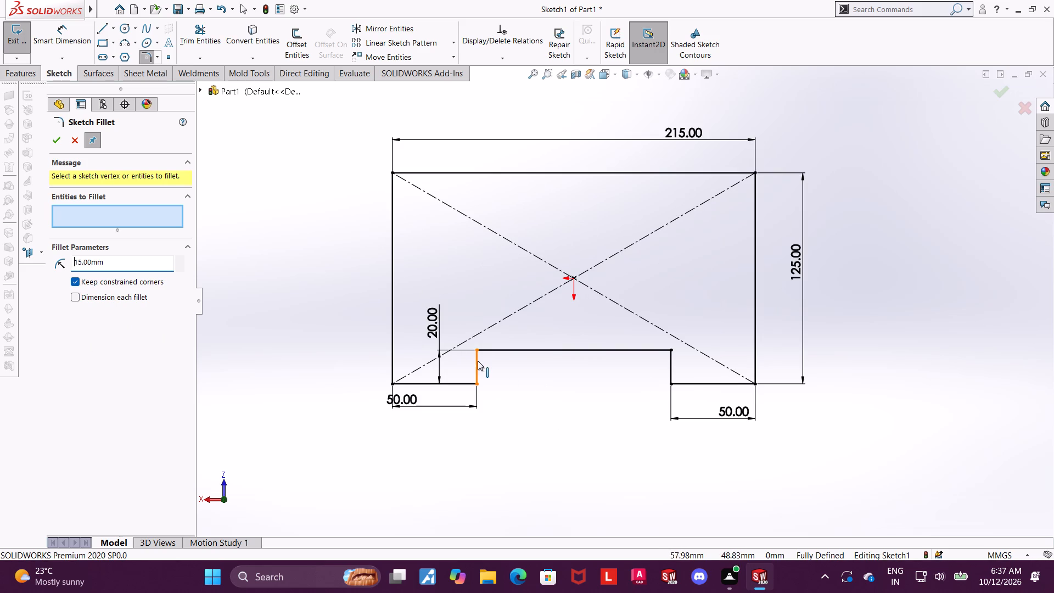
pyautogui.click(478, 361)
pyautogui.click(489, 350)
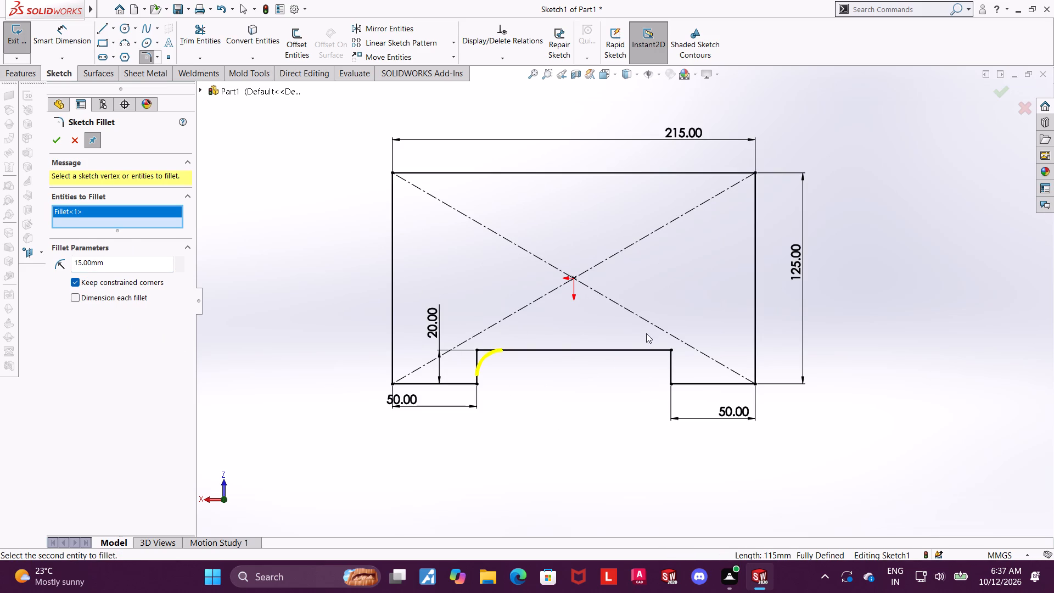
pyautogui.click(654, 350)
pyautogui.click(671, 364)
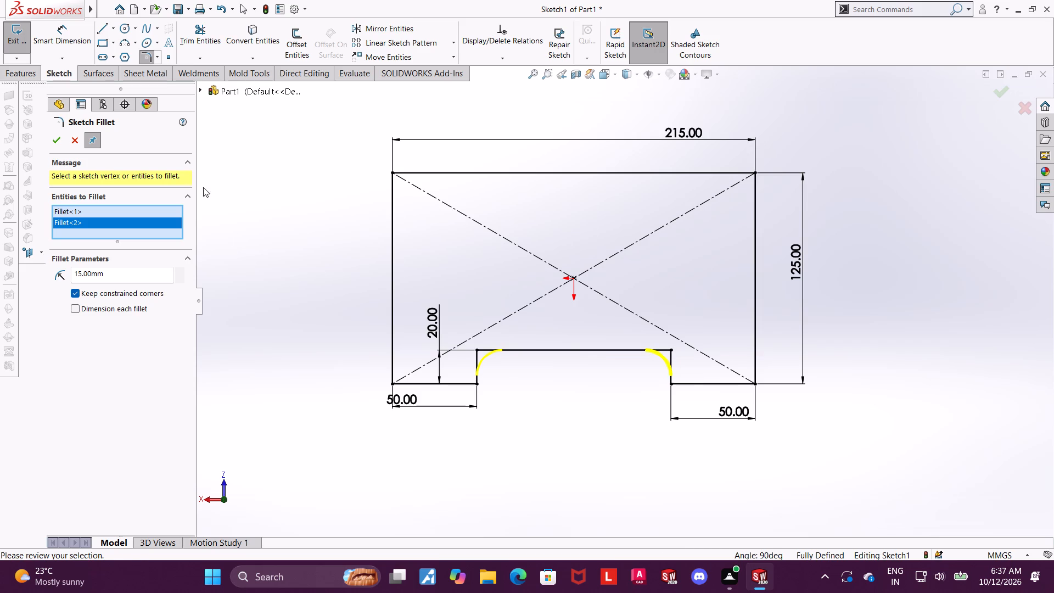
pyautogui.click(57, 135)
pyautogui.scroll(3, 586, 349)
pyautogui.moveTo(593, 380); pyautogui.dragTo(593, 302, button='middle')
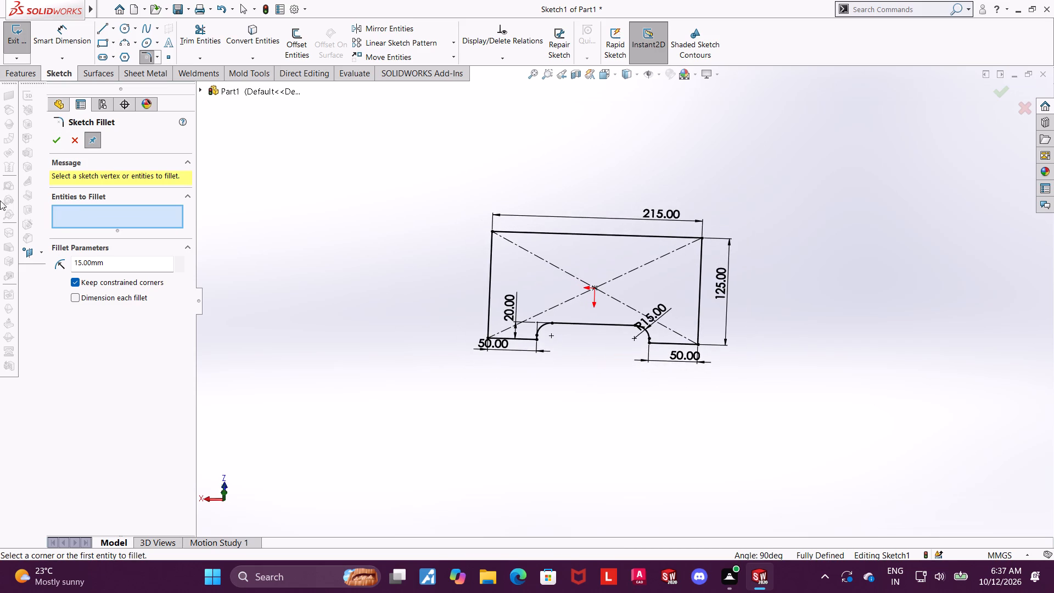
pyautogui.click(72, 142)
# Measure the length of the notch's straight inner edge between the two fillets.
pyautogui.click(77, 31)
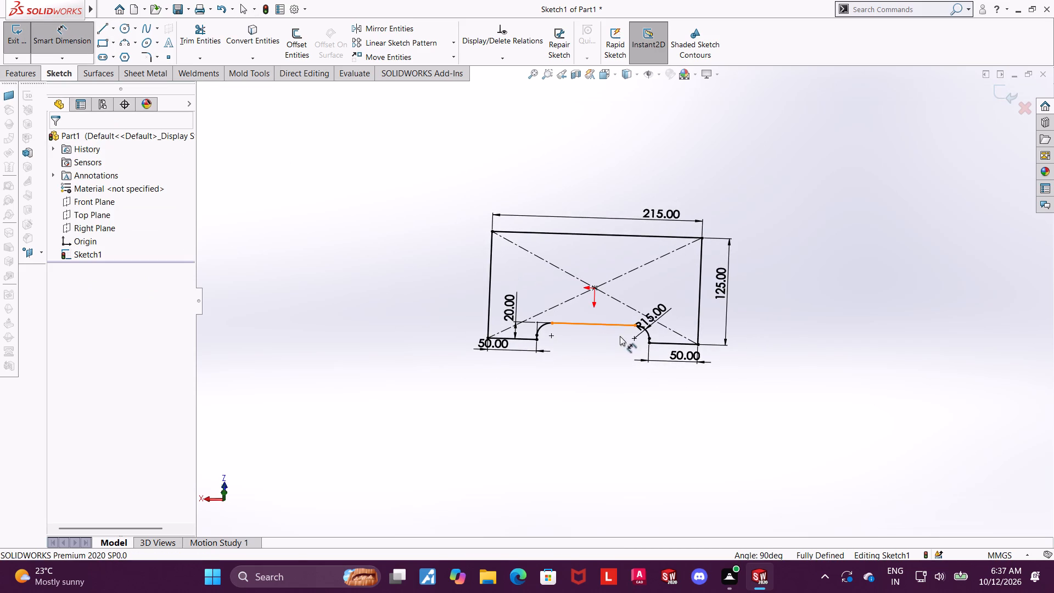
pyautogui.click(612, 323)
pyautogui.scroll(2, 598, 378)
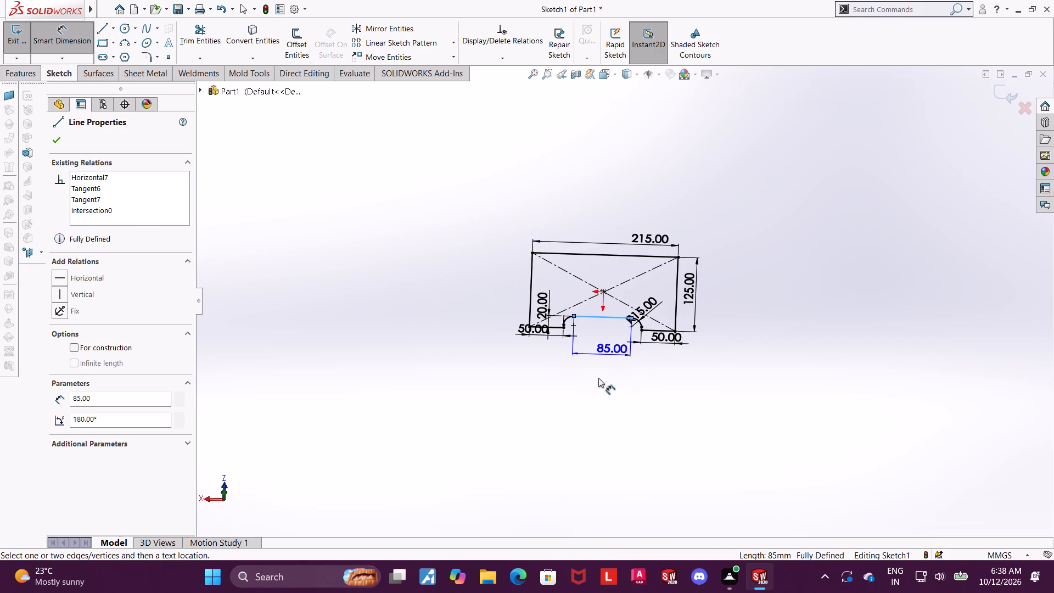
pyautogui.scroll(-6, 598, 378)
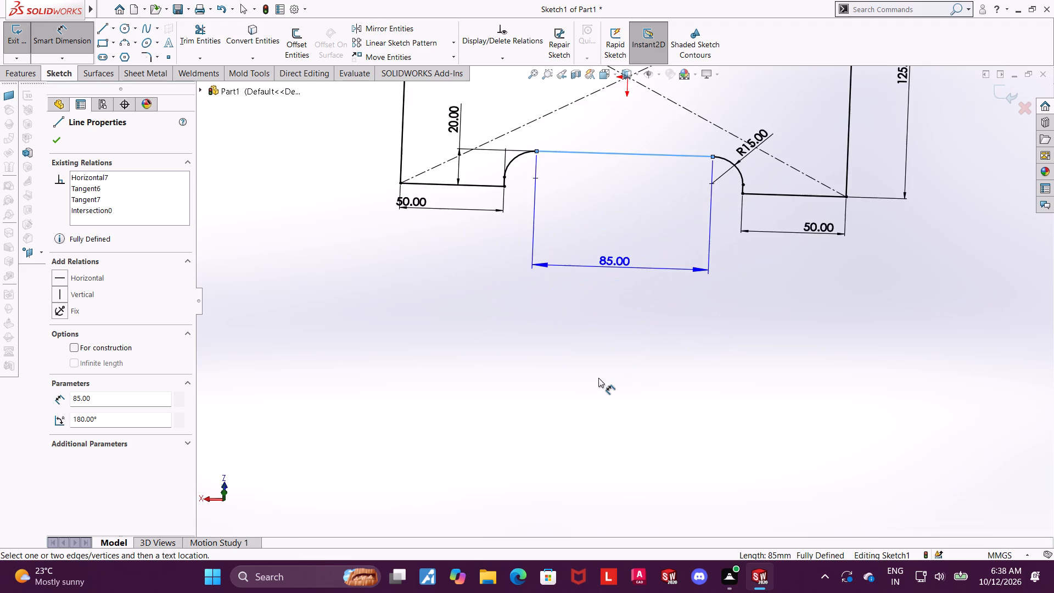
pyautogui.scroll(4, 598, 378)
pyautogui.scroll(-4, 628, 235)
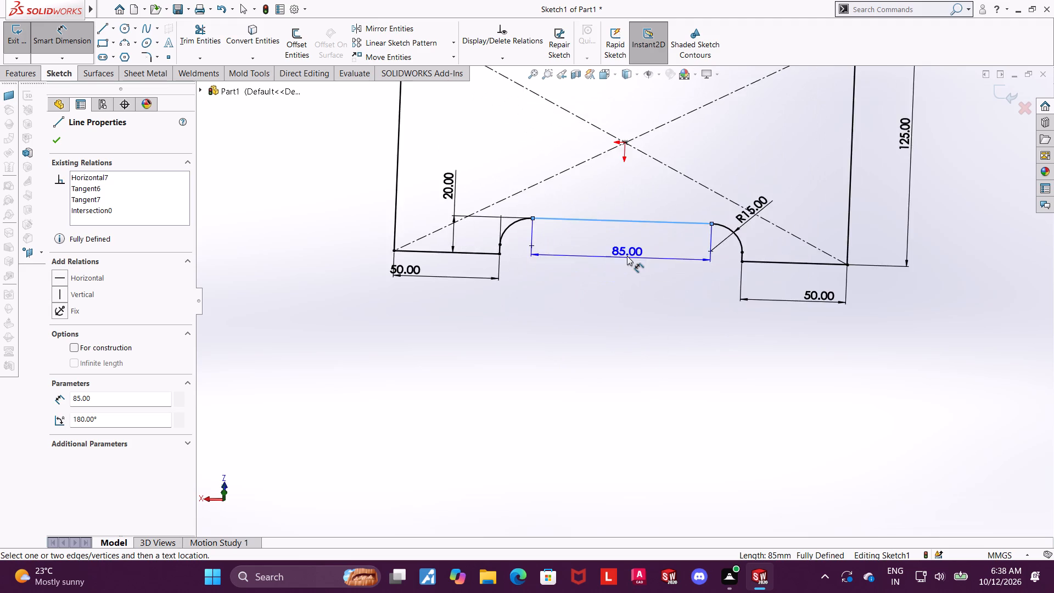
pyautogui.scroll(-2, 627, 256)
pyautogui.press('Escape')
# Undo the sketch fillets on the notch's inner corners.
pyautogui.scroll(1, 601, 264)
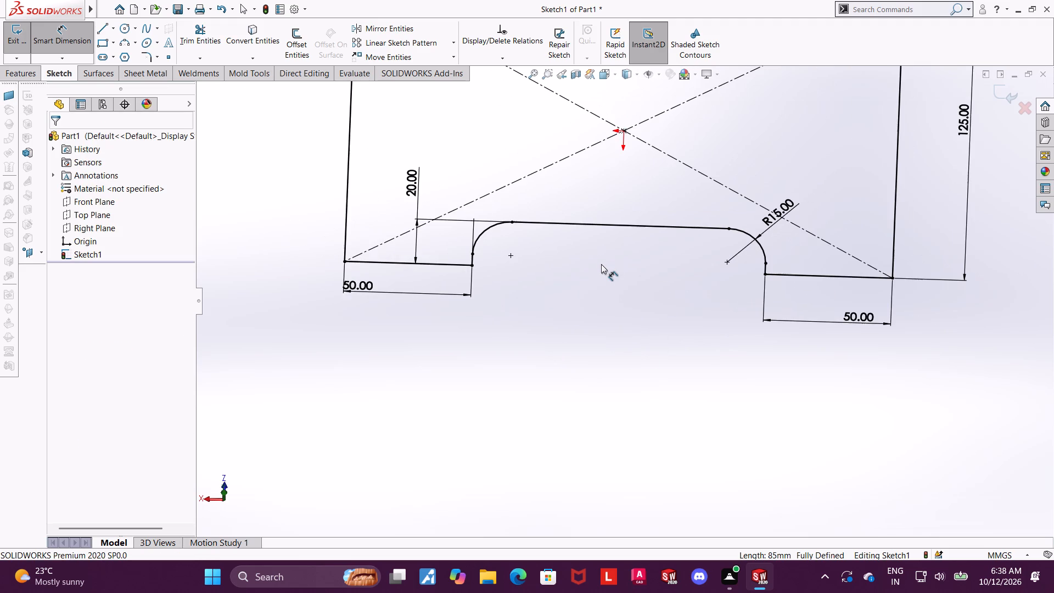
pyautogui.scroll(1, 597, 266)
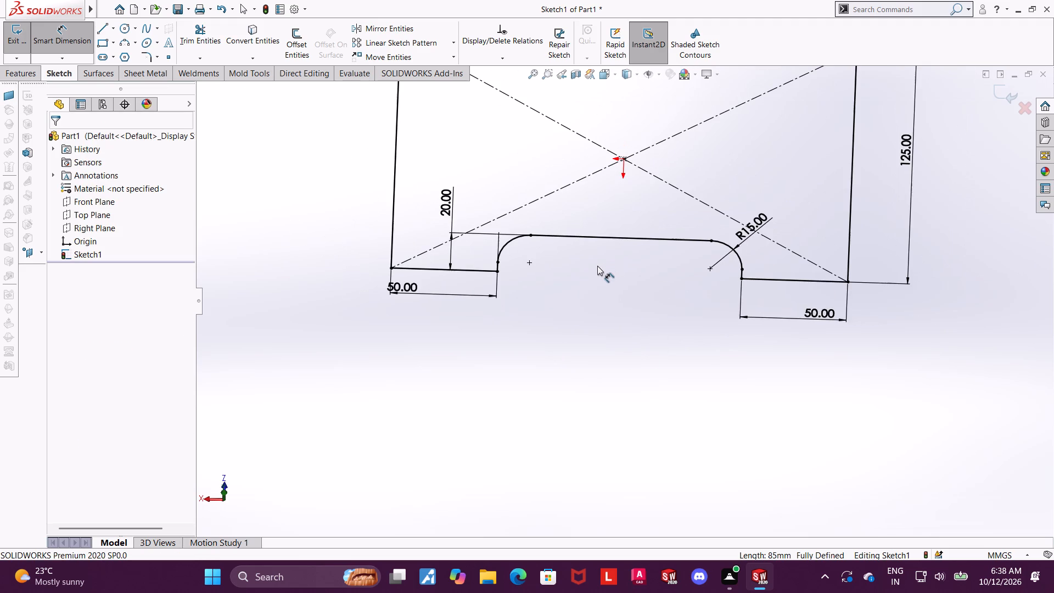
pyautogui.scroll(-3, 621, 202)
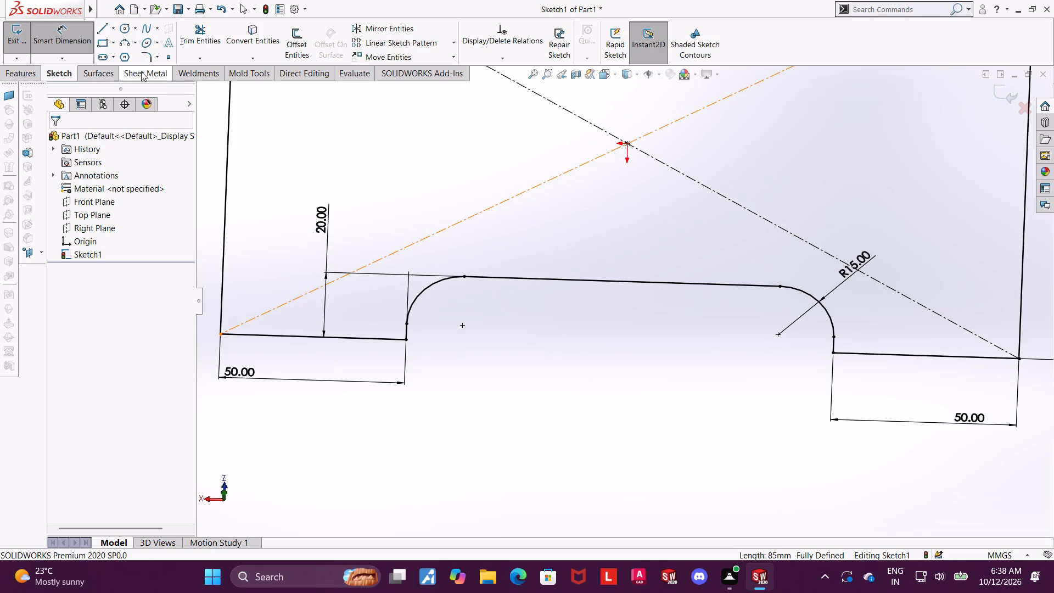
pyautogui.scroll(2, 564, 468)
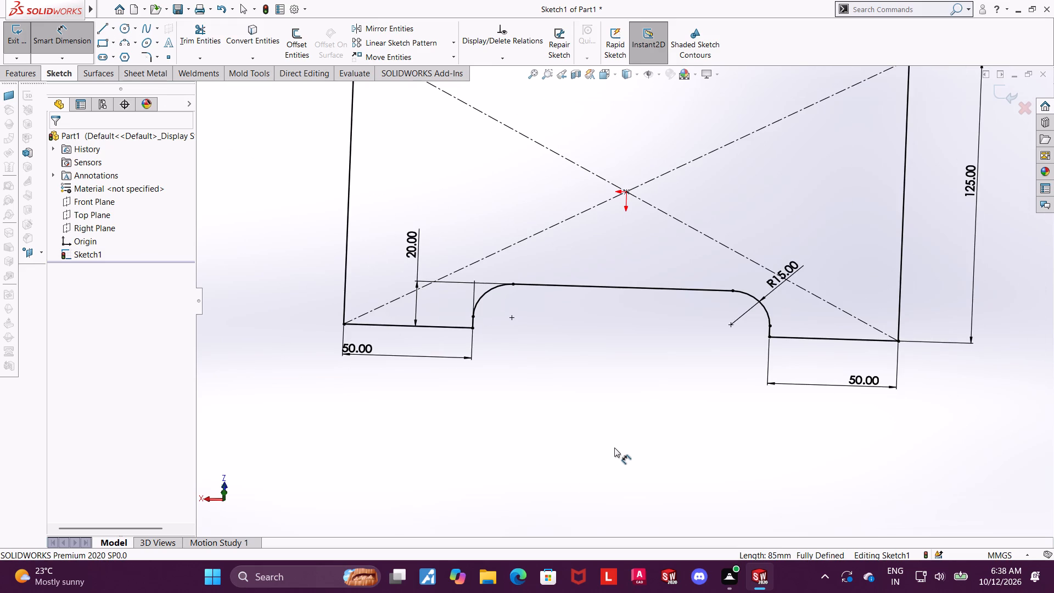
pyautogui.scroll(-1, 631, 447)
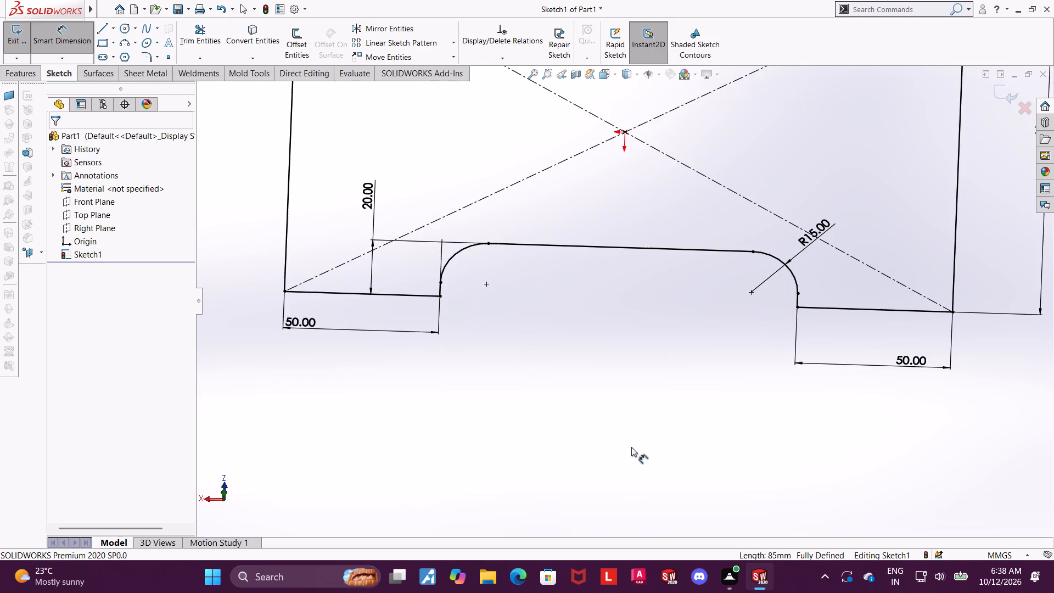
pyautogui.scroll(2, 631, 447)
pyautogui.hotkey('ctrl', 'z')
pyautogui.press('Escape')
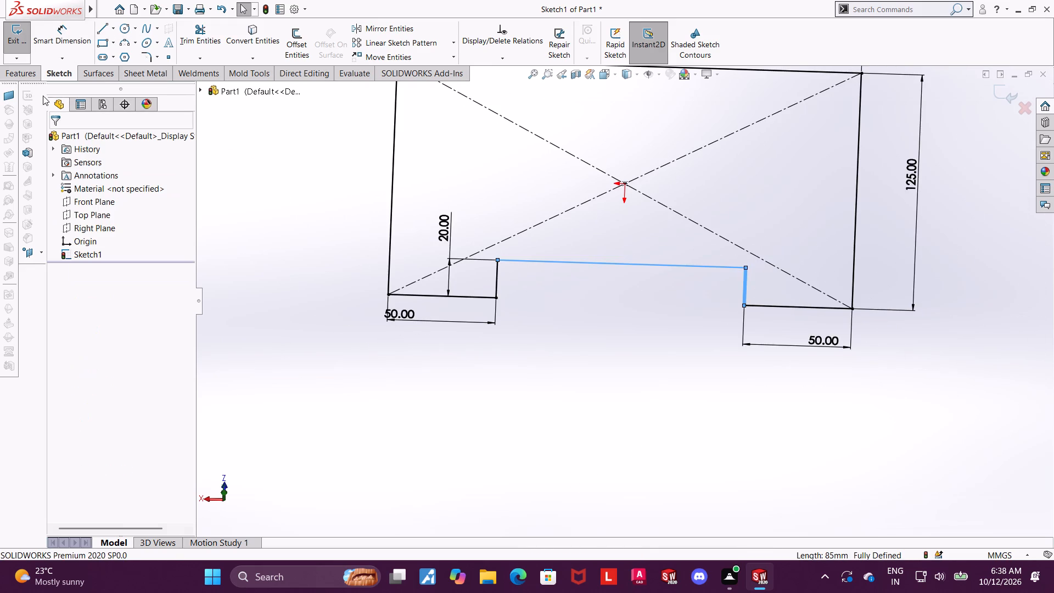
# Measure the full length of the notch's inner edge with square corners.
pyautogui.click(64, 35)
pyautogui.click(574, 265)
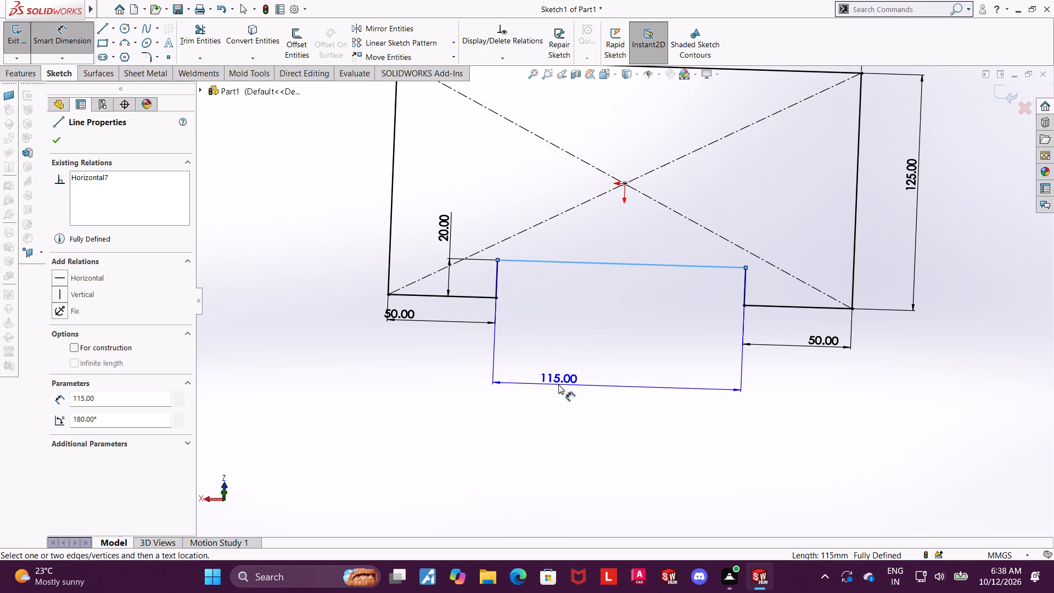
pyautogui.scroll(1, 558, 384)
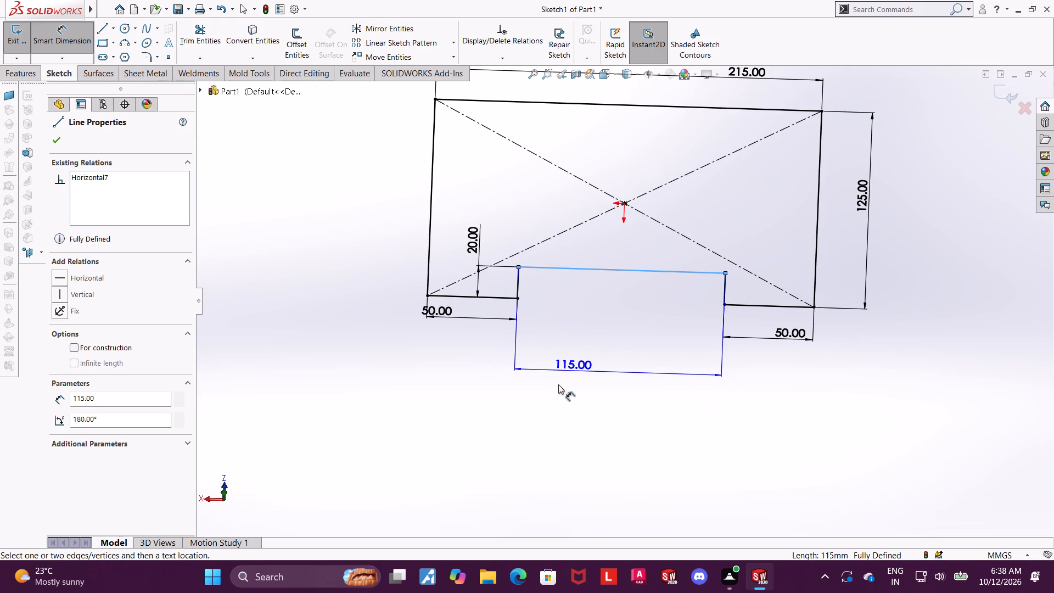
pyautogui.press('Escape')
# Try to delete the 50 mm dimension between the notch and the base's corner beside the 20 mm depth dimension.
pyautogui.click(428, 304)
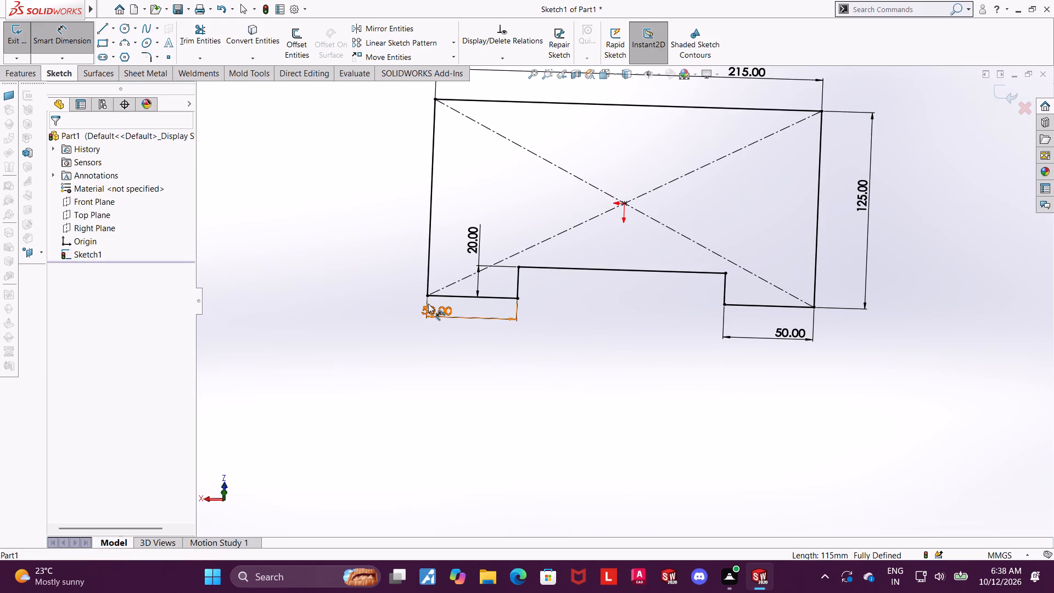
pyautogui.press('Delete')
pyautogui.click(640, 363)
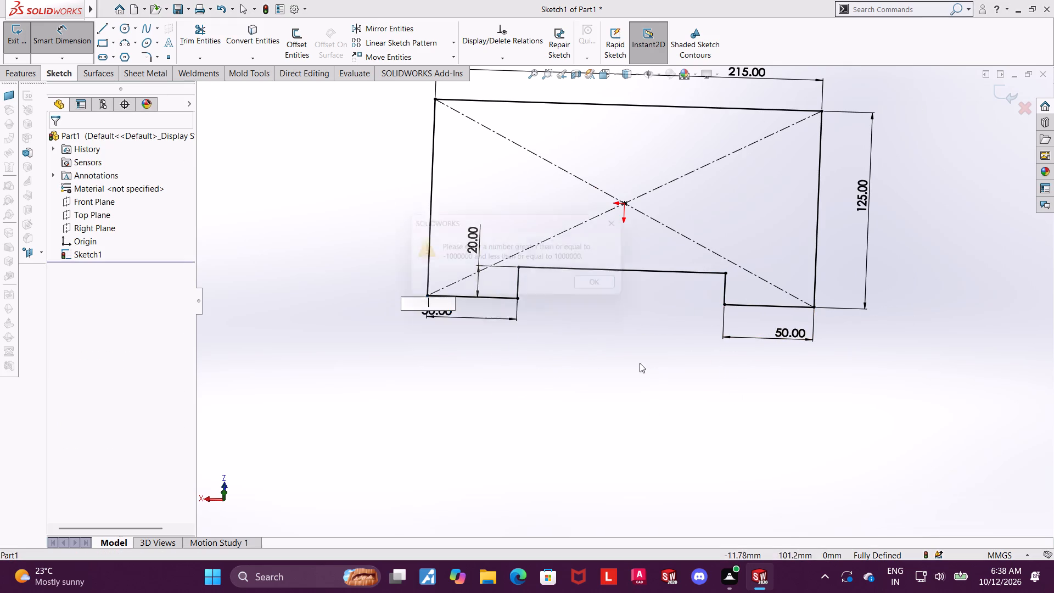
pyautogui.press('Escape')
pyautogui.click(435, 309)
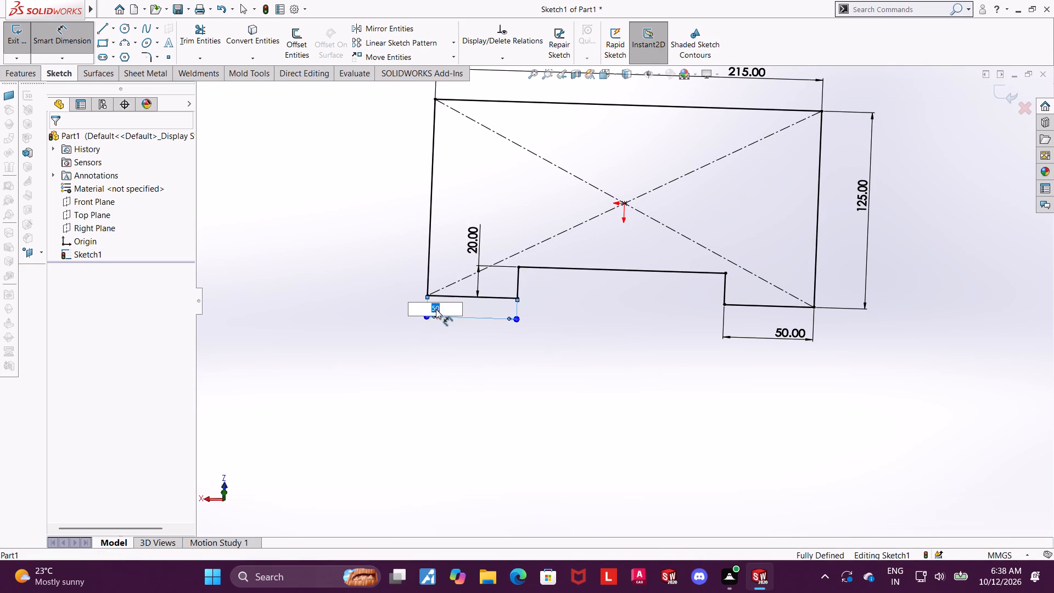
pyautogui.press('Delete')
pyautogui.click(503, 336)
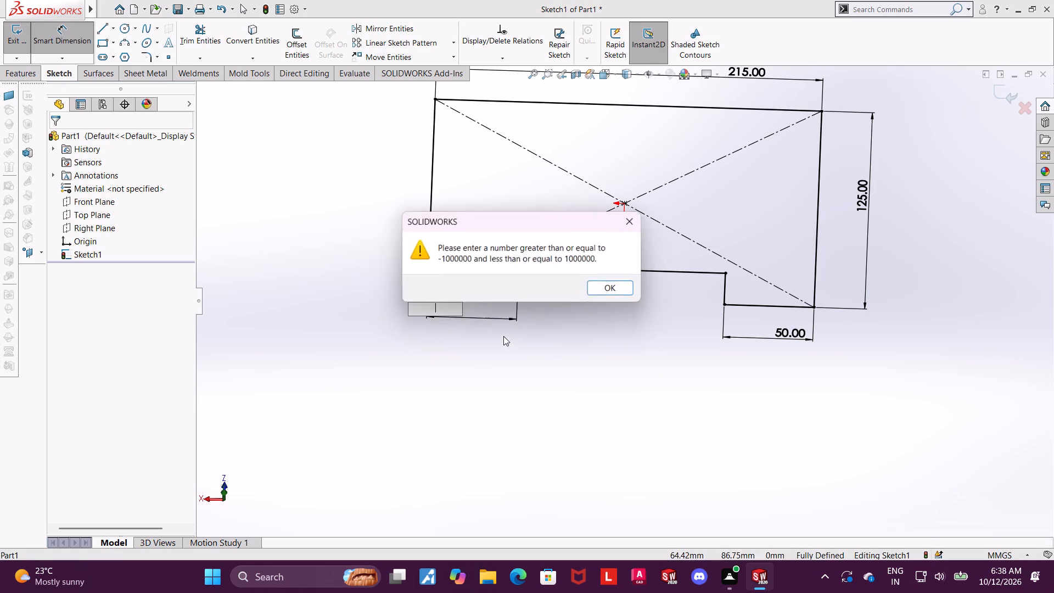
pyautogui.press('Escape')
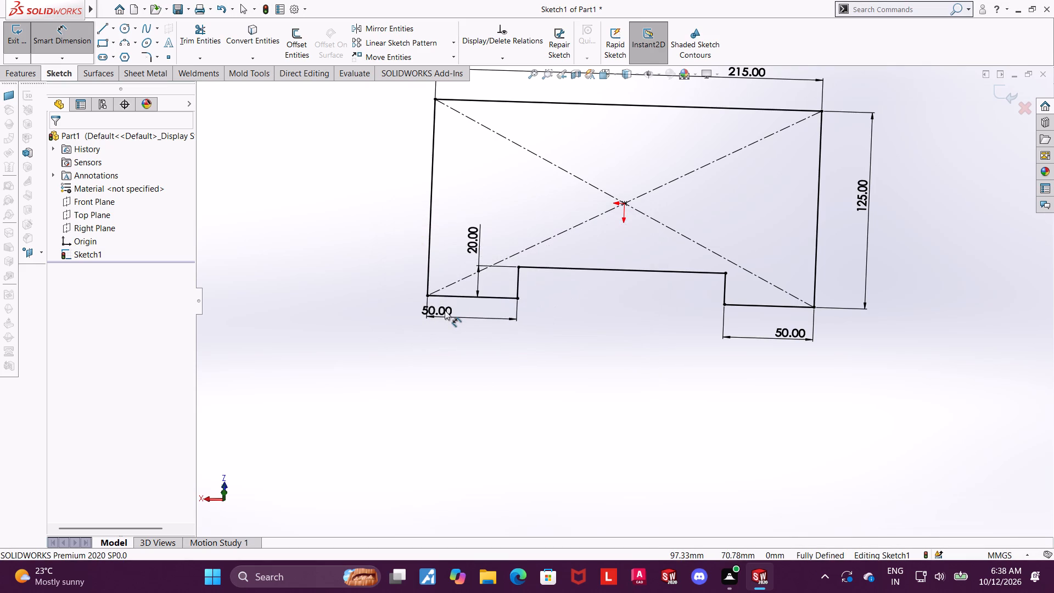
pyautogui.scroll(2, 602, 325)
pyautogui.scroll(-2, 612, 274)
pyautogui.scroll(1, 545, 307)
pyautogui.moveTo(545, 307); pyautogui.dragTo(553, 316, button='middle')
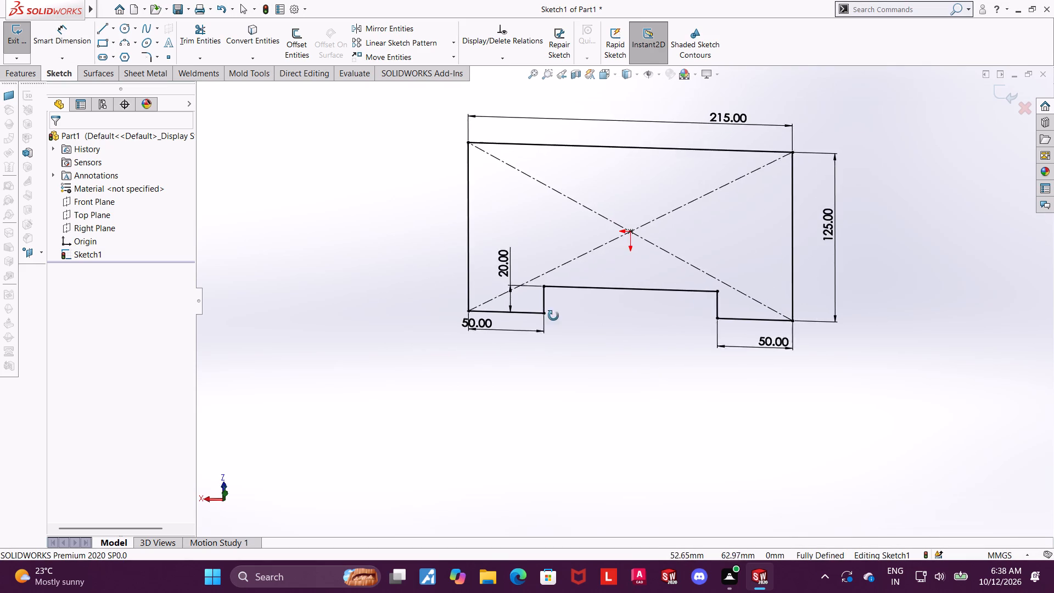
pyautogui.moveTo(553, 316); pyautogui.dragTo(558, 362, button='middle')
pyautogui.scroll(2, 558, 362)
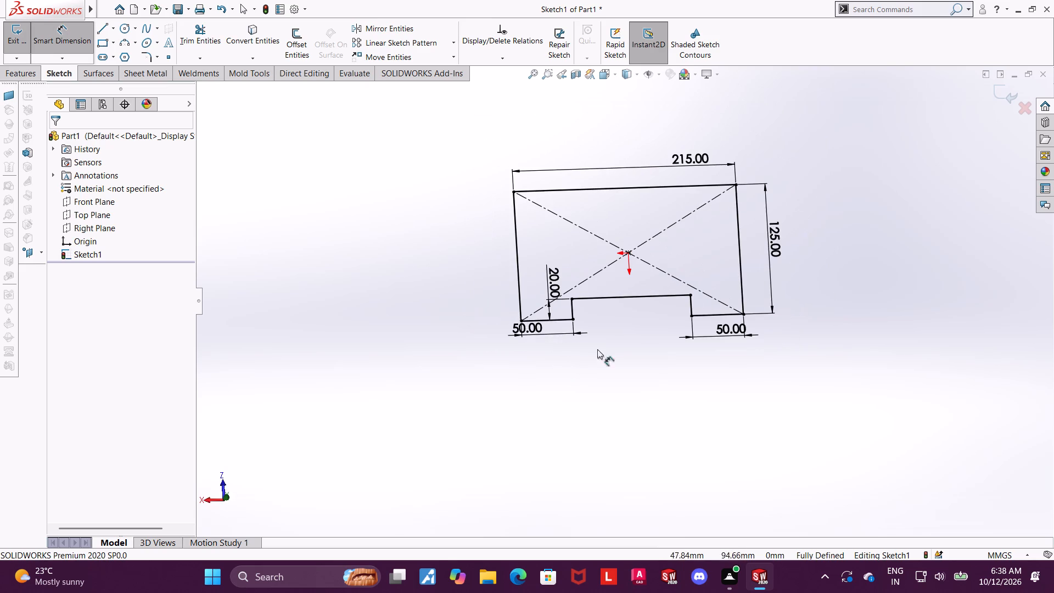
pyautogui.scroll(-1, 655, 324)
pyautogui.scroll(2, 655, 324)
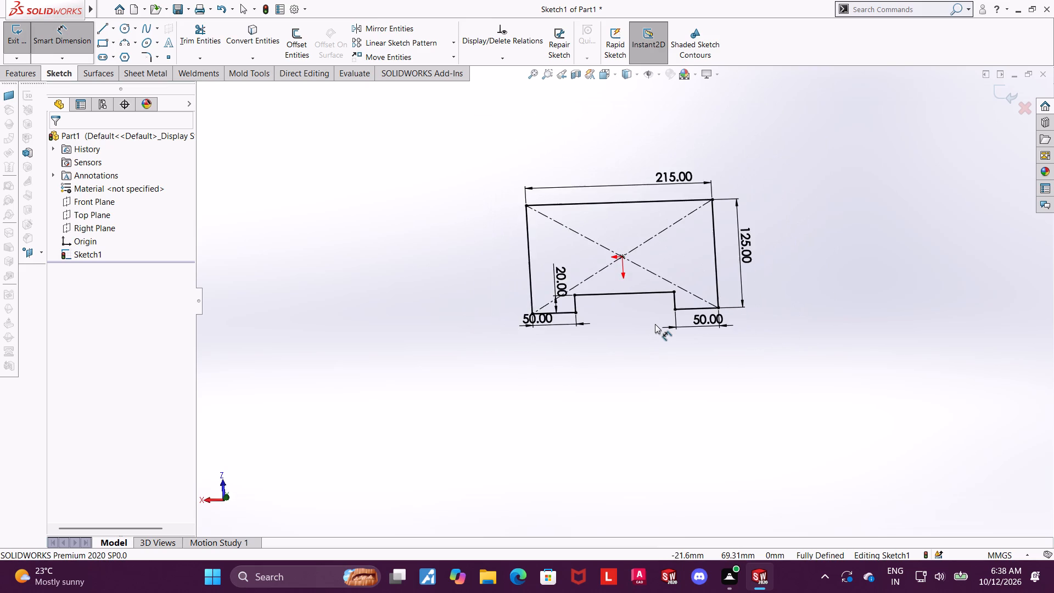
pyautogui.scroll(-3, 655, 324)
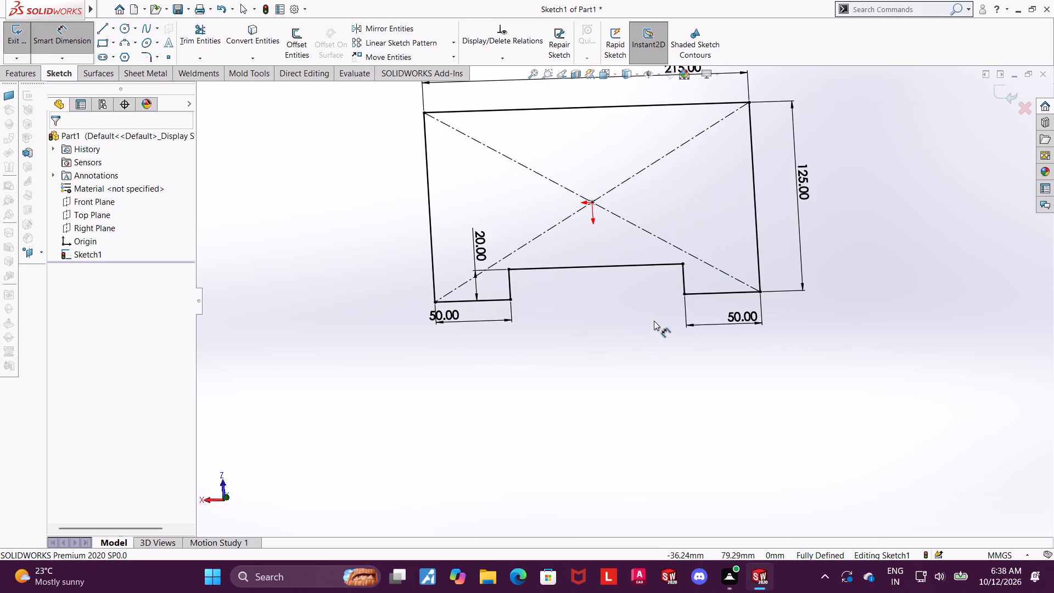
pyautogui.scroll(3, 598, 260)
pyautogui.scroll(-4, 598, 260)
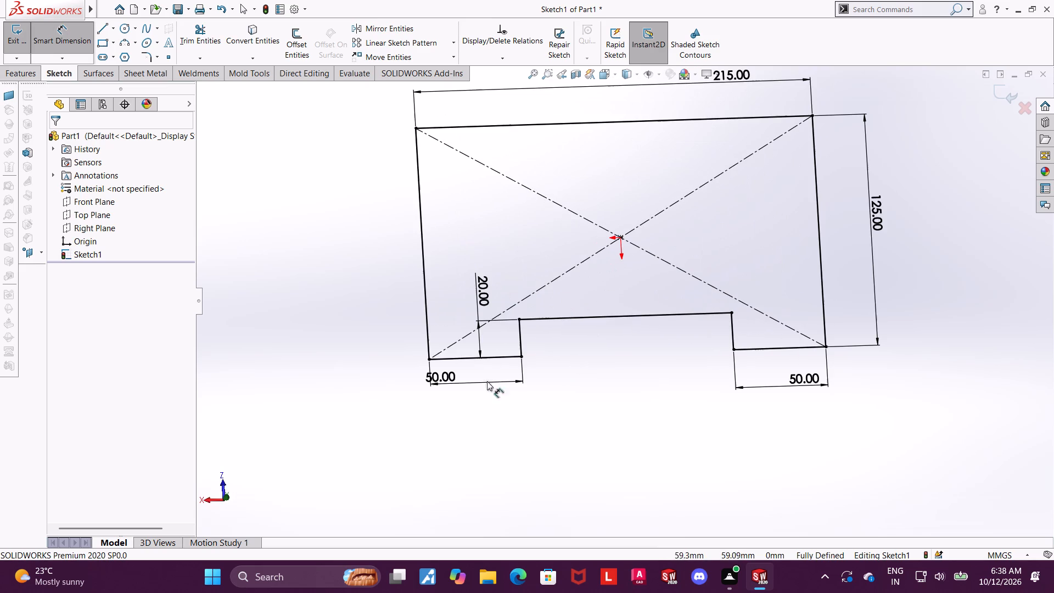
# Undo the recent notch edits back to the untrimmed notch rectangle, before its two 50 mm side dimensions were added.
pyautogui.click(444, 378)
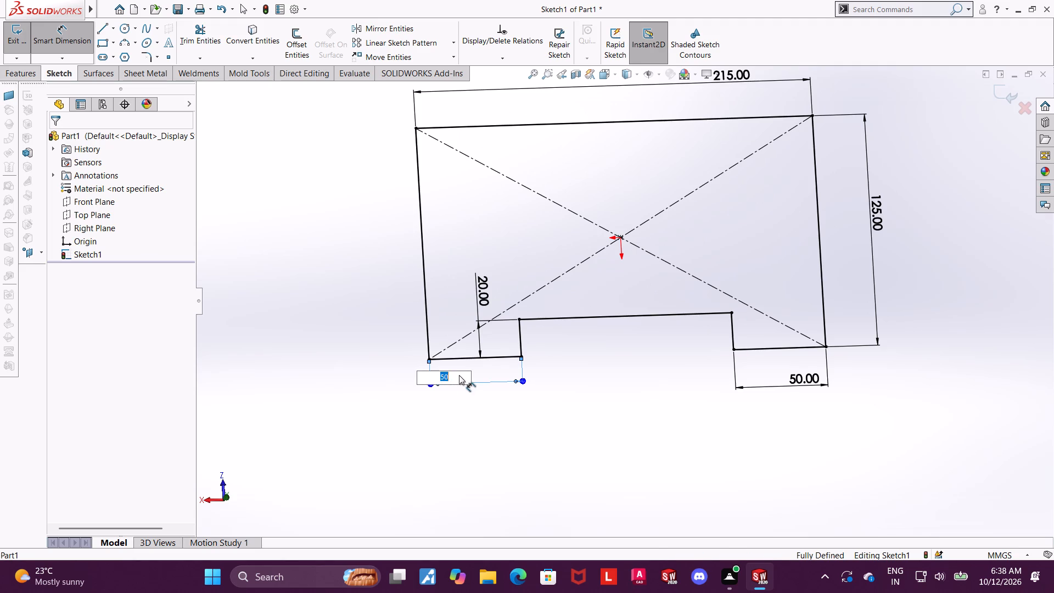
pyautogui.press('Escape')
pyautogui.hotkey('ctrl', 'z')
pyautogui.hotkey('ctrl', 'z')
pyautogui.hotkey('ctrl', 'z')
pyautogui.hotkey('ctrl', 'z')
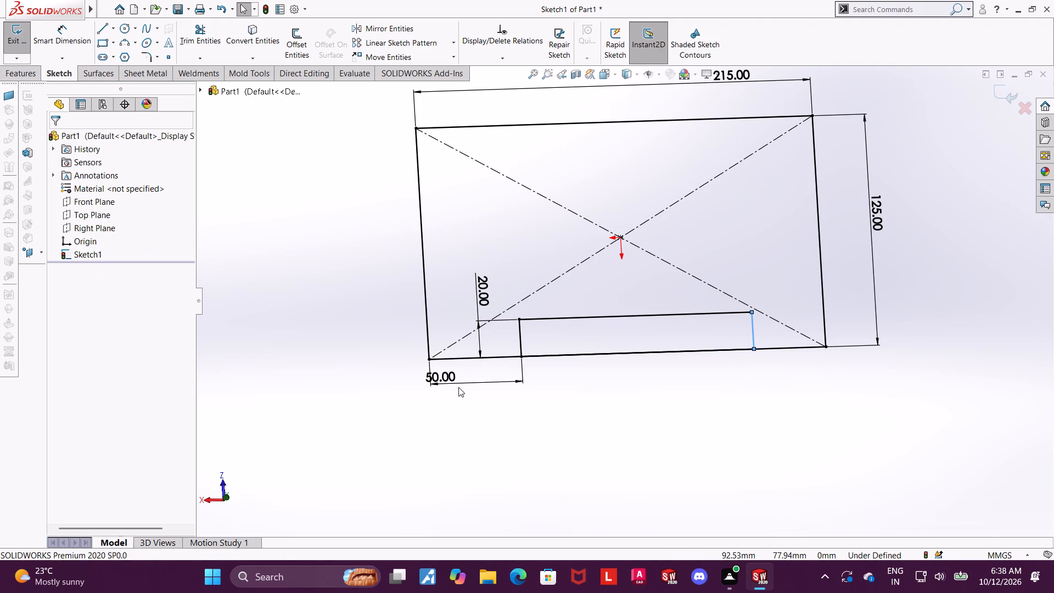
pyautogui.hotkey('ctrl', 'z')
pyautogui.press('Escape')
# Dimension the long edge of the notch rectangle to 100 mm.
pyautogui.click(64, 36)
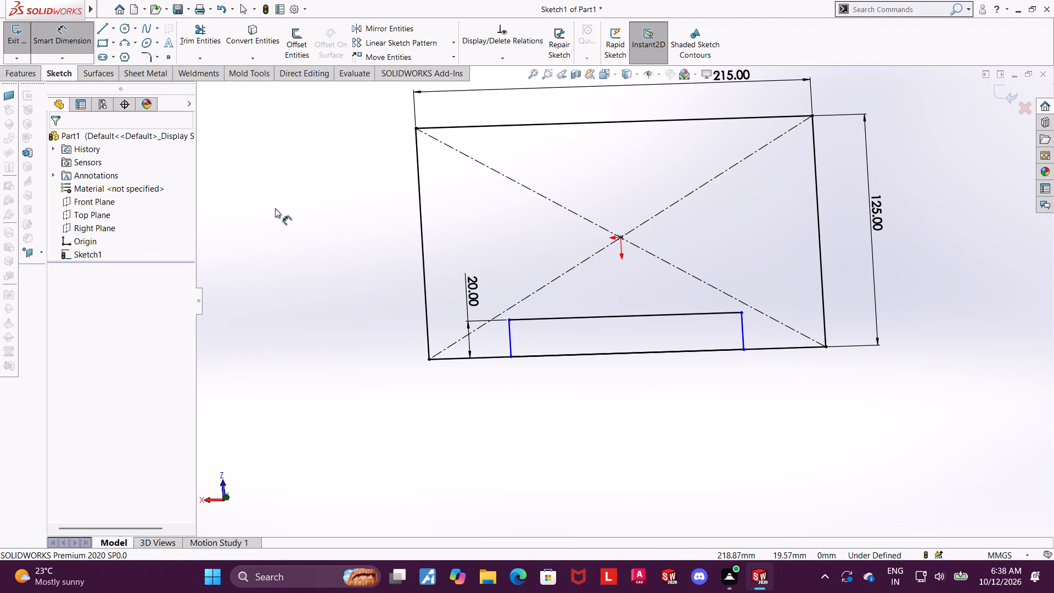
pyautogui.click(512, 332)
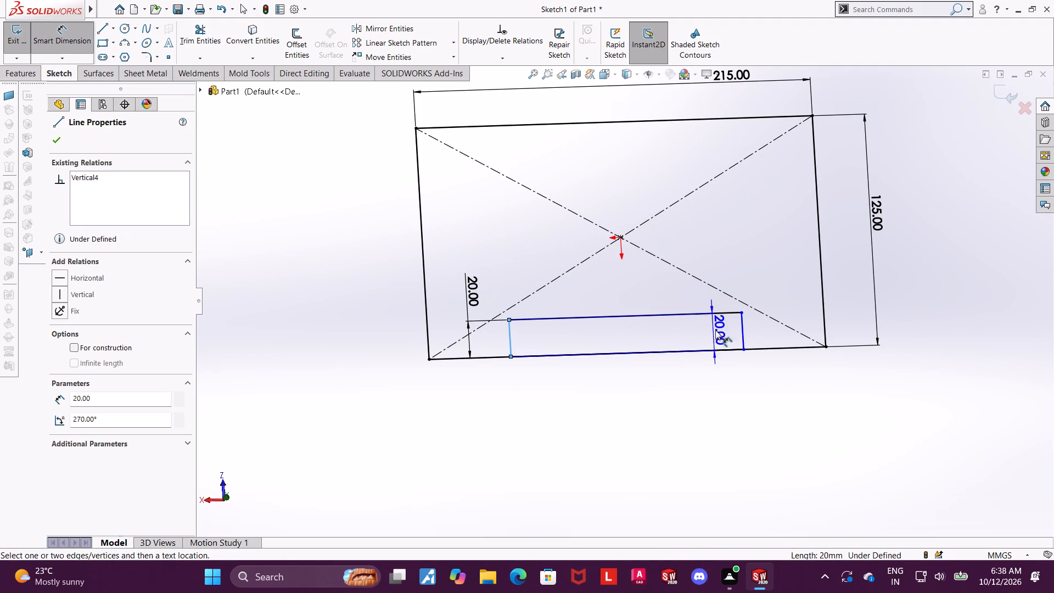
pyautogui.click(747, 338)
pyautogui.press('Escape')
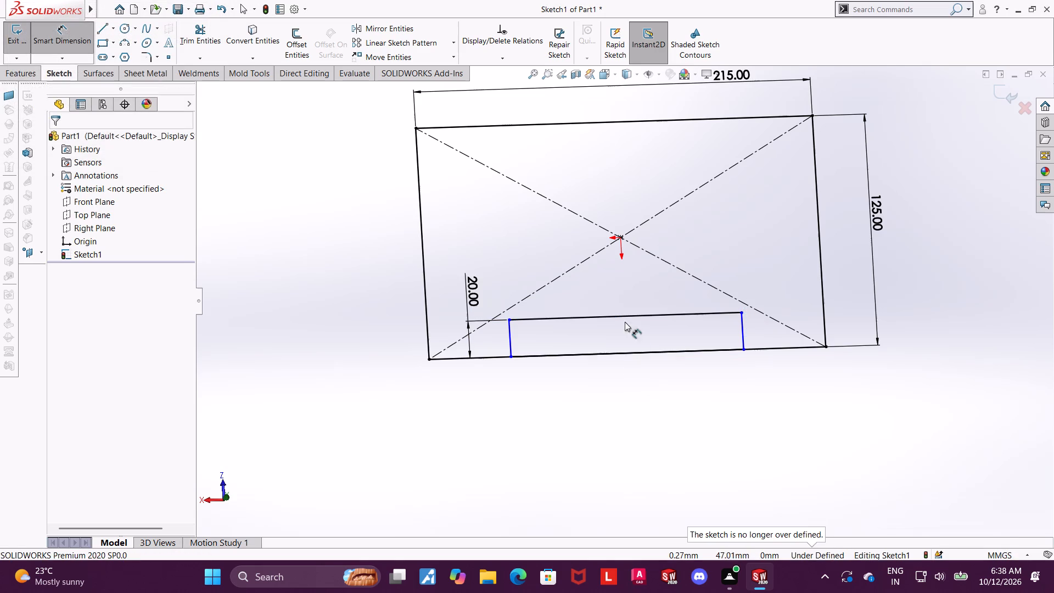
pyautogui.click(625, 315)
pyautogui.click(630, 391)
pyautogui.write('100')
pyautogui.press('Return')
pyautogui.press('Escape')
pyautogui.press('Escape')
pyautogui.press('Escape')
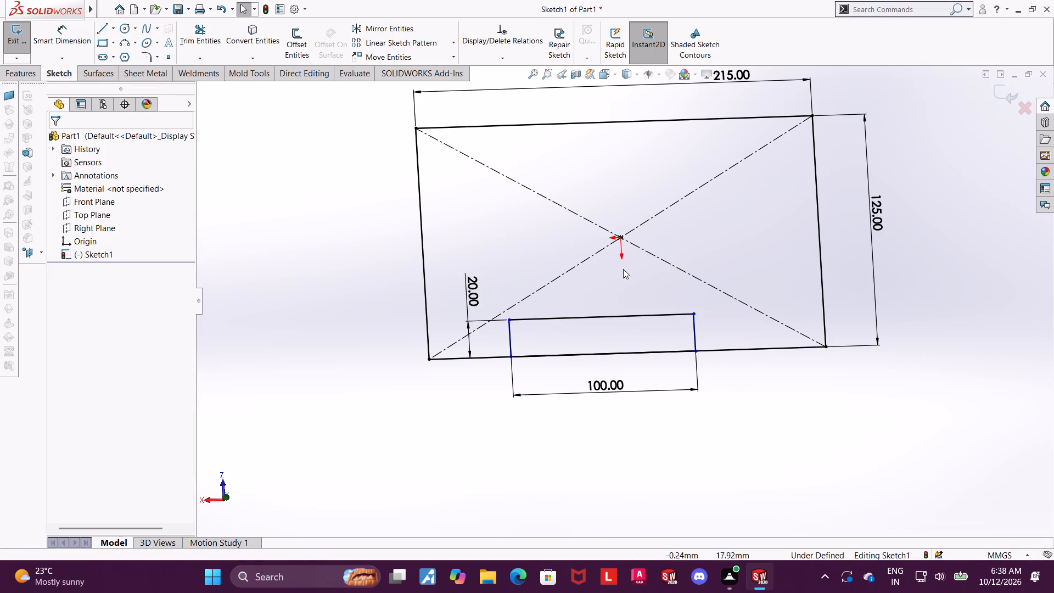
# Centre the notch on the base by aligning its inner edge's midpoint vertically with the origin through a sketch relation.
pyautogui.click(613, 72)
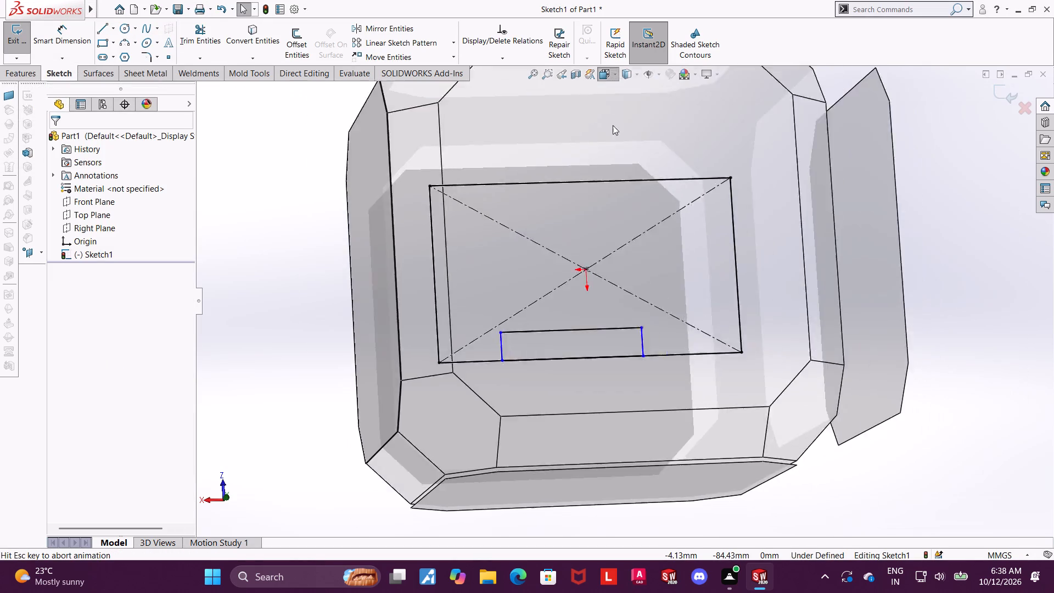
pyautogui.click(500, 343)
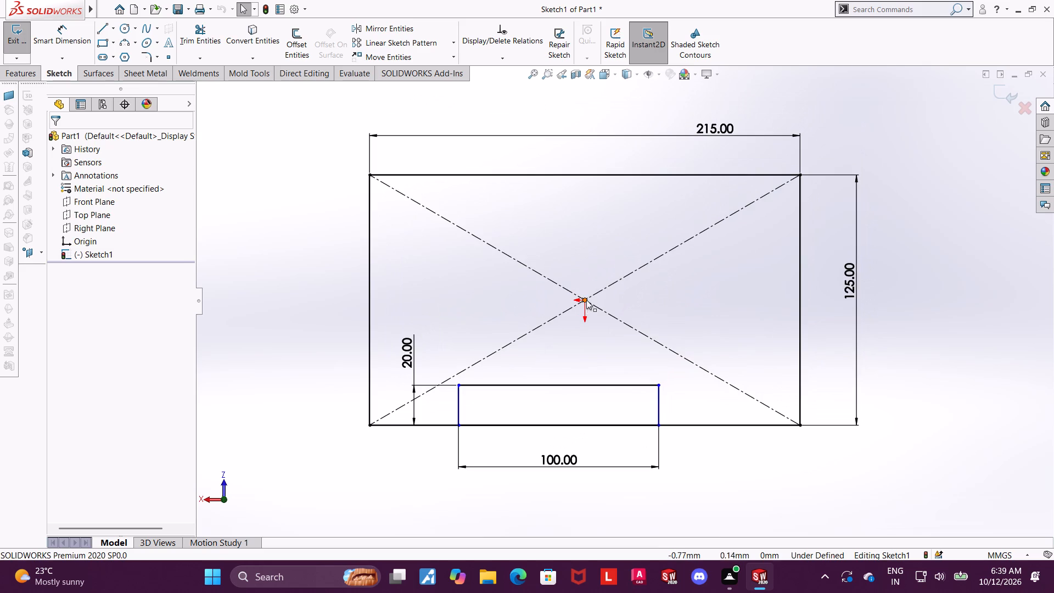
pyautogui.click(586, 300)
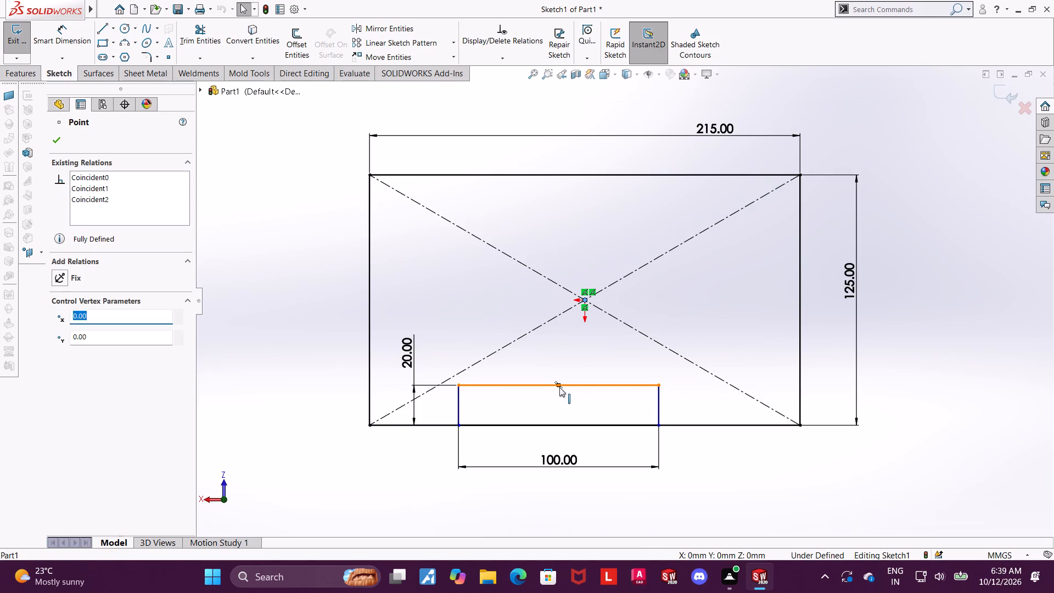
pyautogui.keyDown('ctrl'); pyautogui.click(559, 387); pyautogui.keyUp('ctrl')
pyautogui.click(55, 345)
pyautogui.press('Escape')
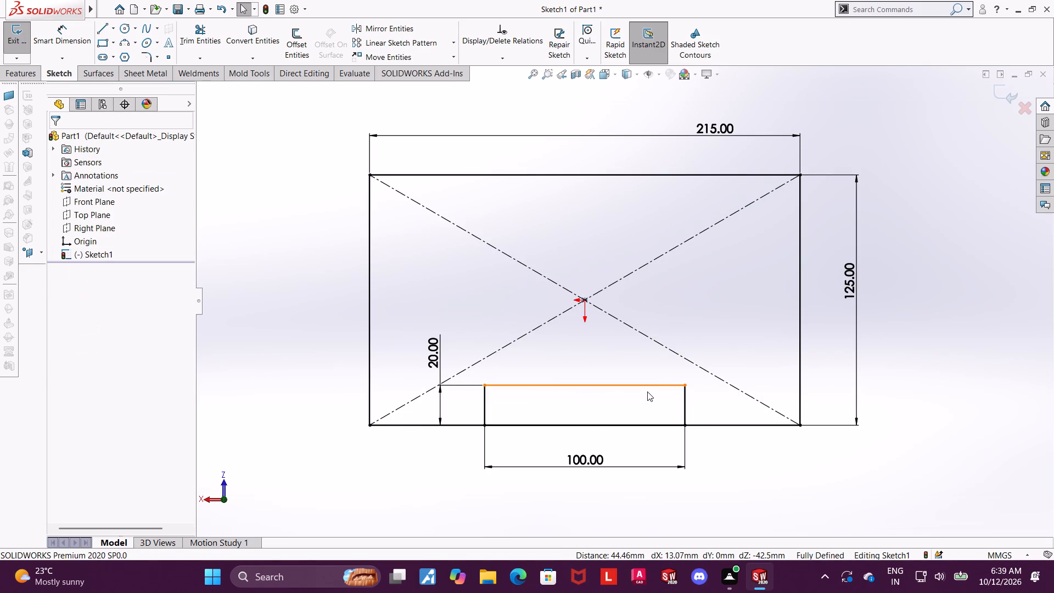
# Power trim the base edge segment that closes the notch's opening.
pyautogui.scroll(2, 647, 391)
pyautogui.scroll(-2, 649, 406)
pyautogui.click(214, 37)
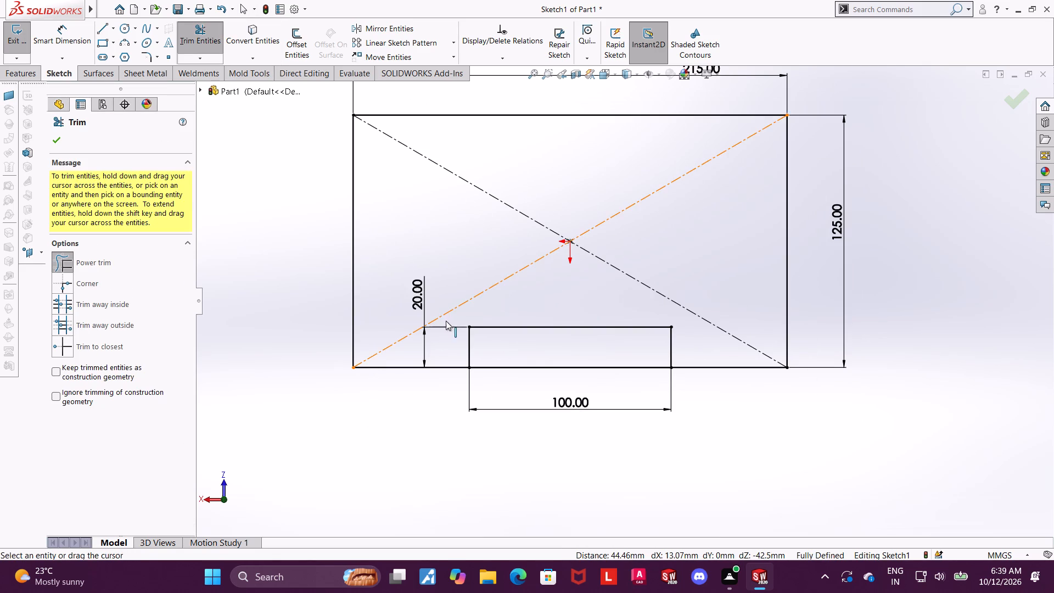
pyautogui.moveTo(545, 355); pyautogui.dragTo(545, 372)
pyautogui.press('Escape')
# Measure the distance from the notch's side to the adjacent short edge of the base.
pyautogui.scroll(2, 570, 371)
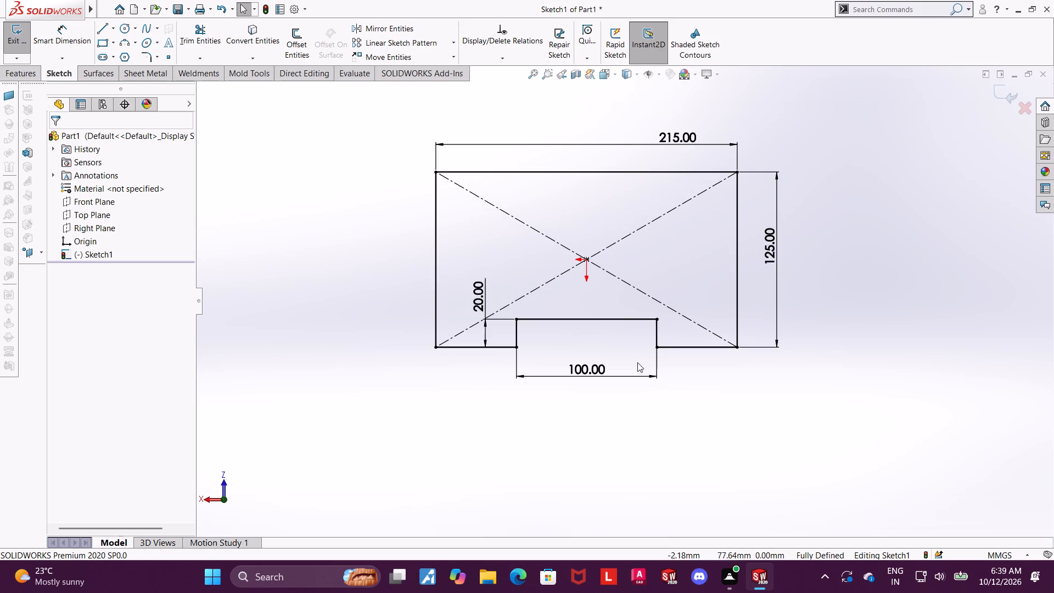
pyautogui.scroll(-2, 778, 319)
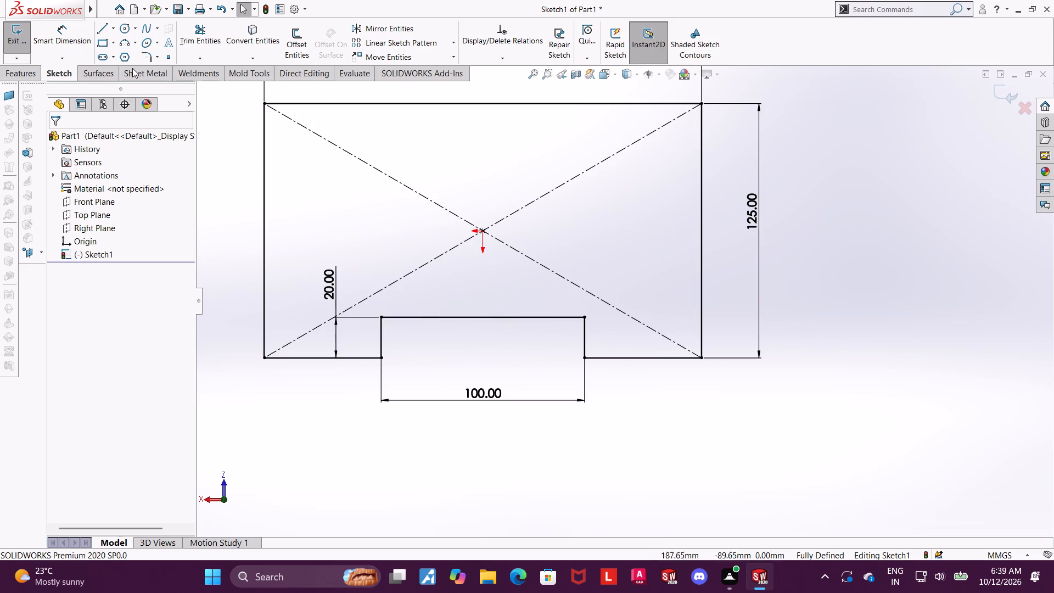
pyautogui.scroll(2, 541, 258)
pyautogui.scroll(-1, 548, 292)
pyautogui.scroll(-1, 478, 290)
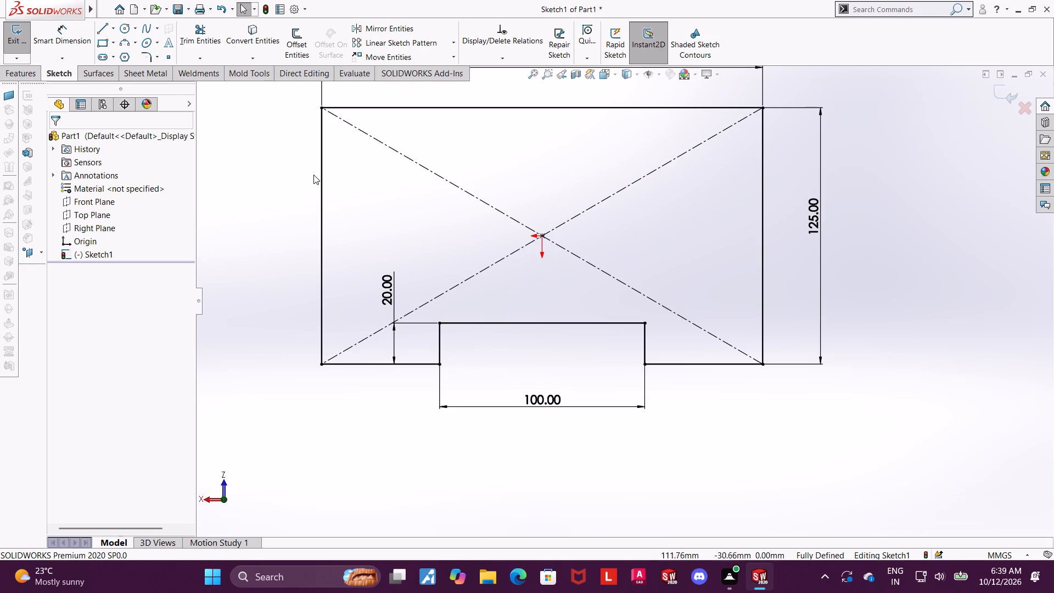
pyautogui.doubleClick(59, 39)
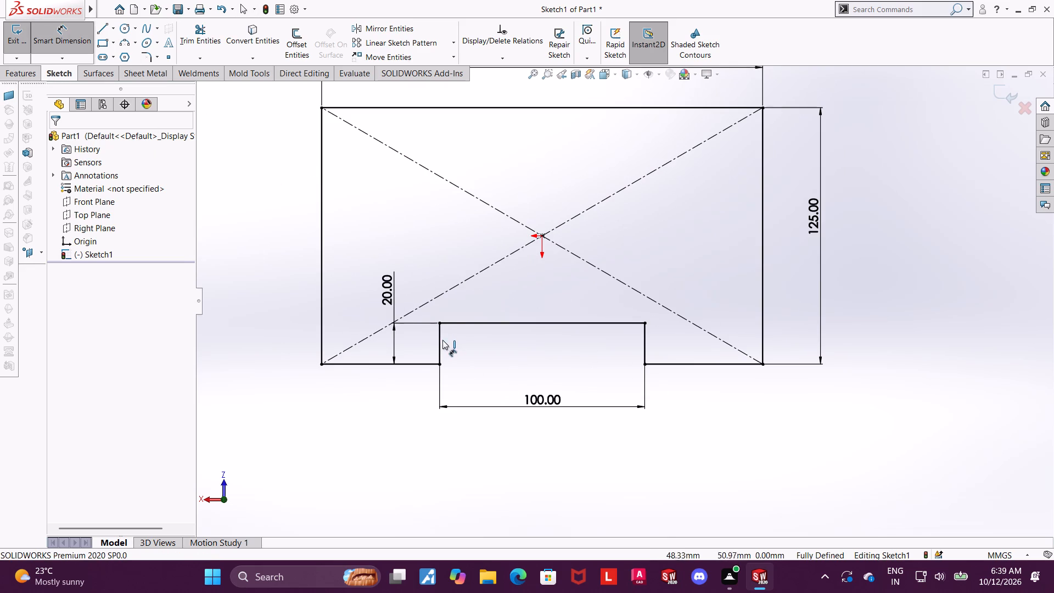
pyautogui.click(440, 339)
pyautogui.click(324, 334)
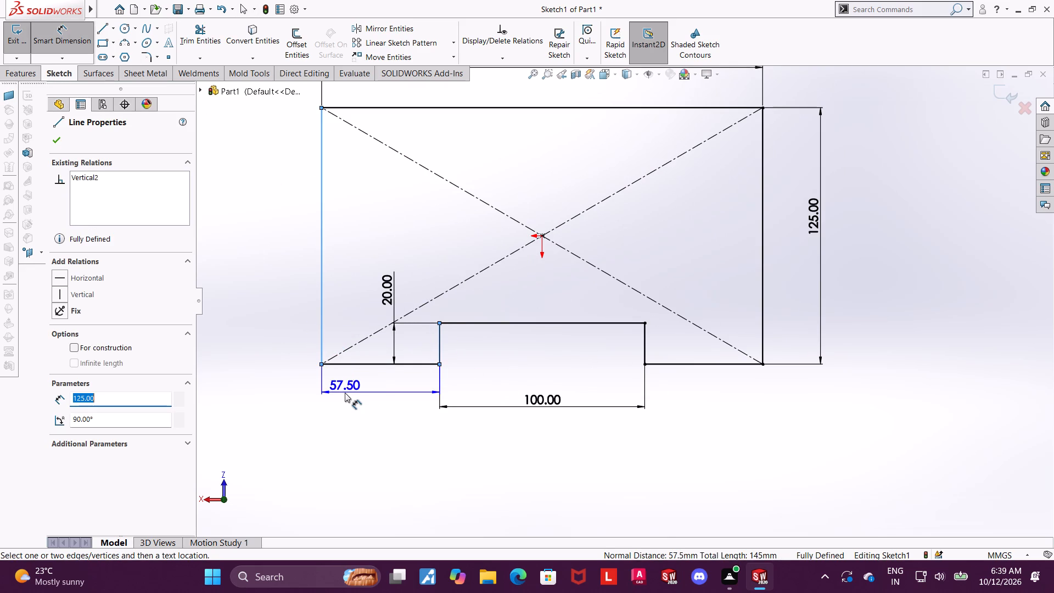
pyautogui.press('Escape')
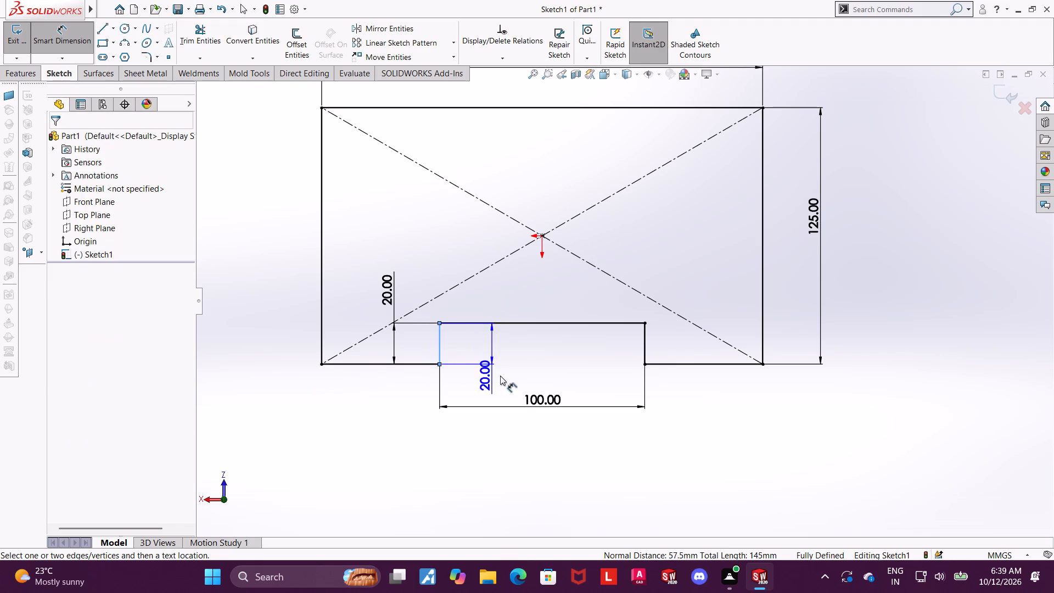
pyautogui.press('Escape')
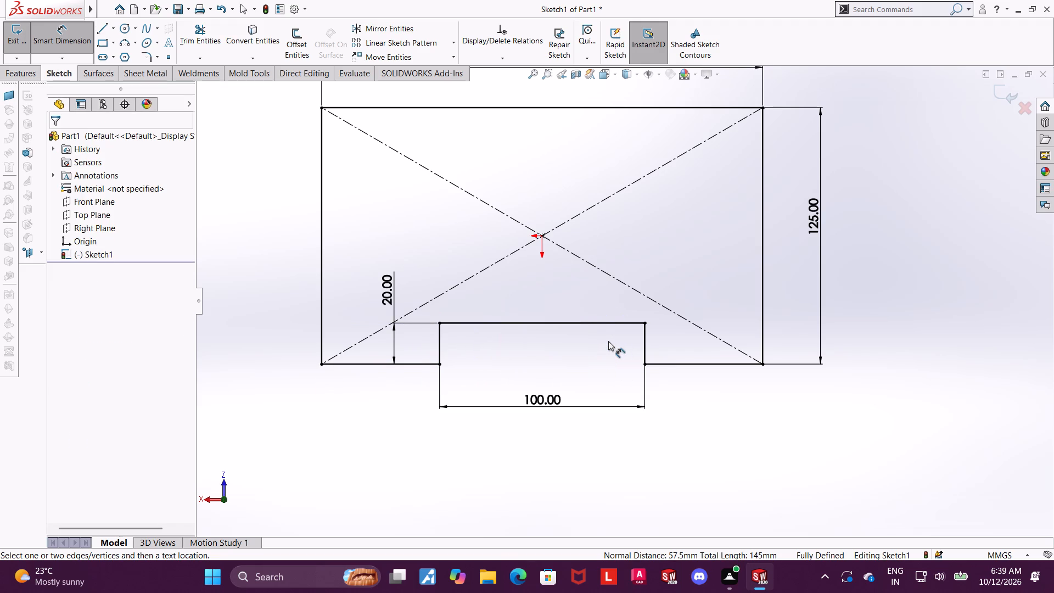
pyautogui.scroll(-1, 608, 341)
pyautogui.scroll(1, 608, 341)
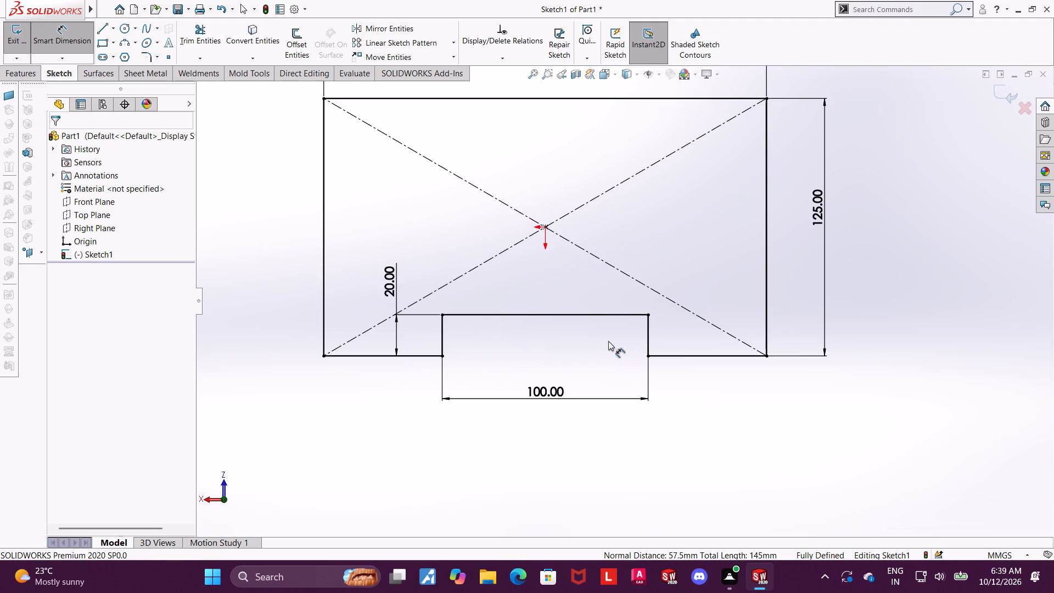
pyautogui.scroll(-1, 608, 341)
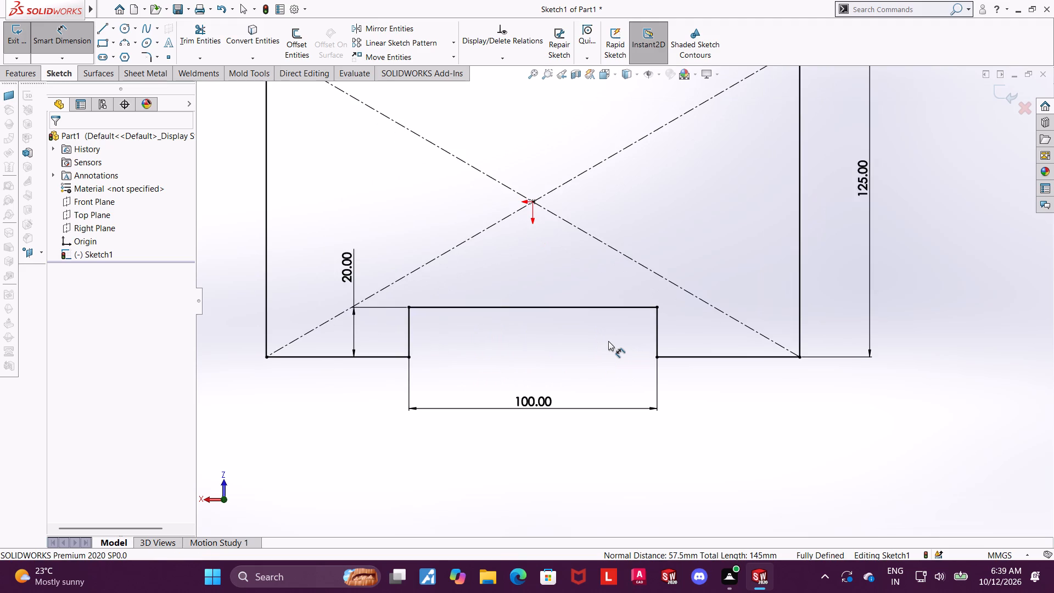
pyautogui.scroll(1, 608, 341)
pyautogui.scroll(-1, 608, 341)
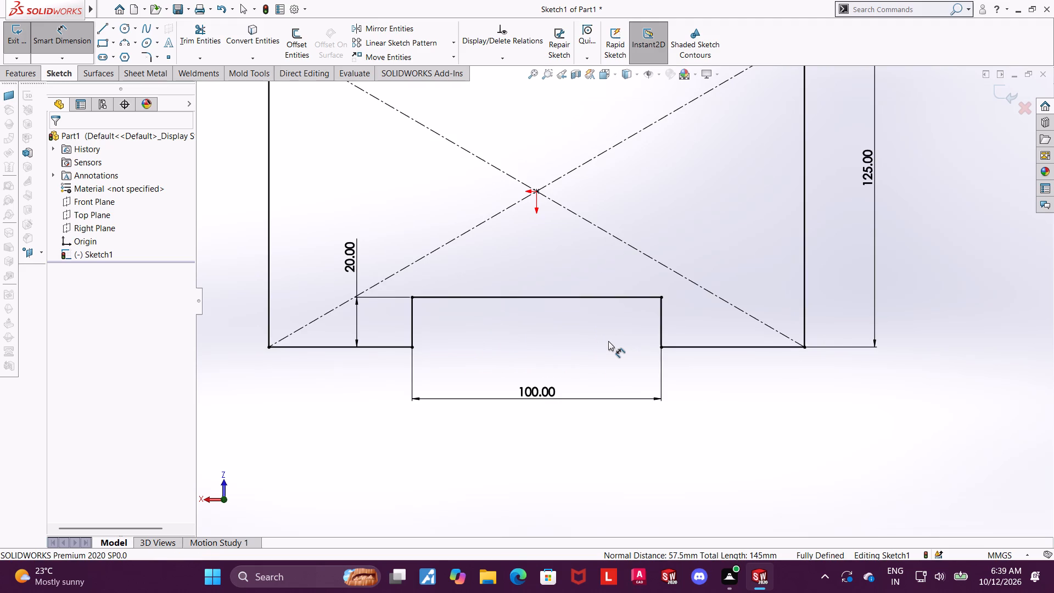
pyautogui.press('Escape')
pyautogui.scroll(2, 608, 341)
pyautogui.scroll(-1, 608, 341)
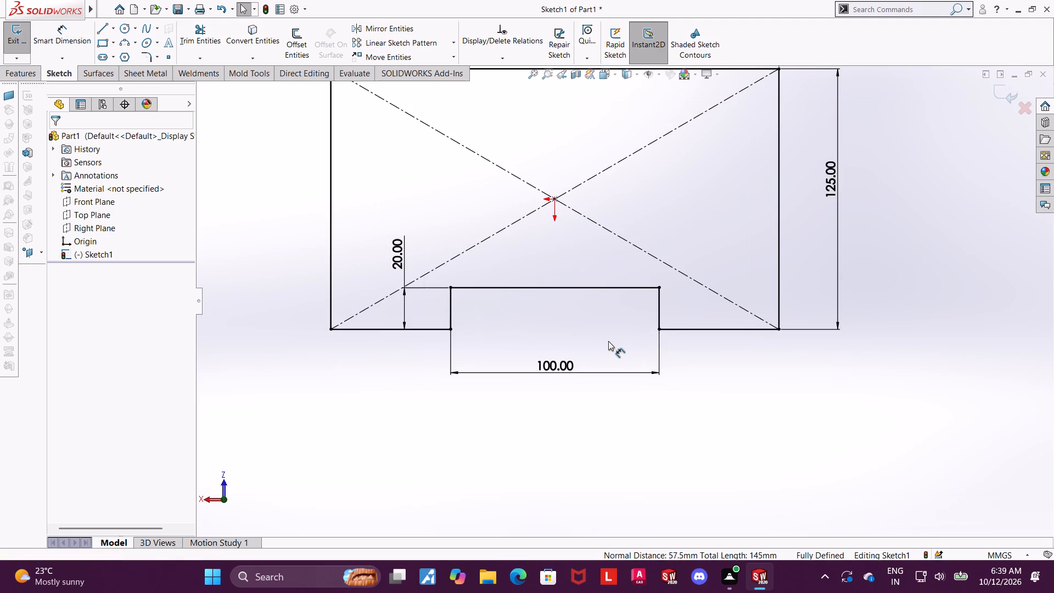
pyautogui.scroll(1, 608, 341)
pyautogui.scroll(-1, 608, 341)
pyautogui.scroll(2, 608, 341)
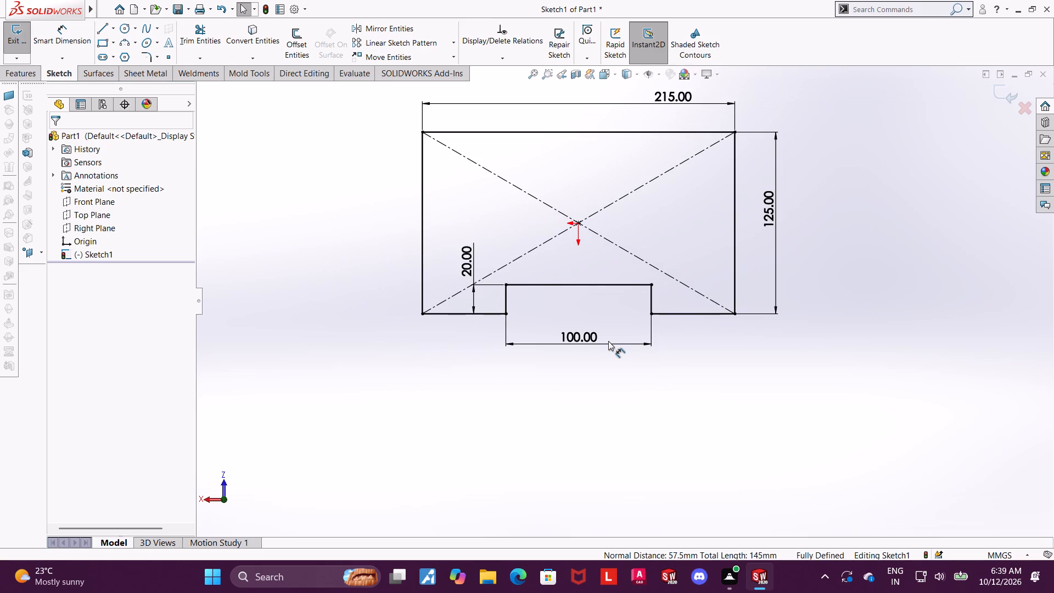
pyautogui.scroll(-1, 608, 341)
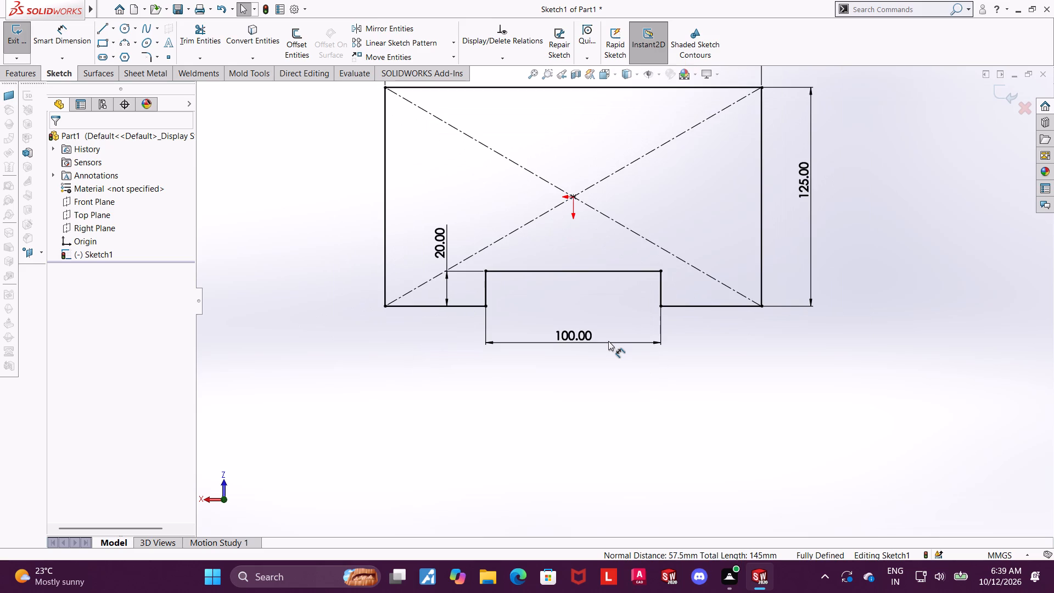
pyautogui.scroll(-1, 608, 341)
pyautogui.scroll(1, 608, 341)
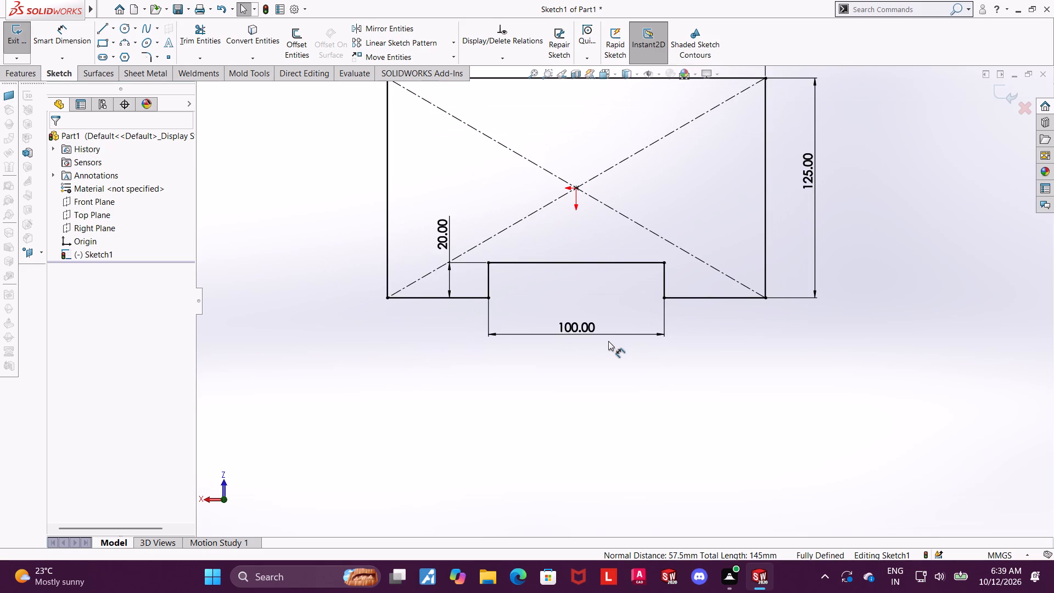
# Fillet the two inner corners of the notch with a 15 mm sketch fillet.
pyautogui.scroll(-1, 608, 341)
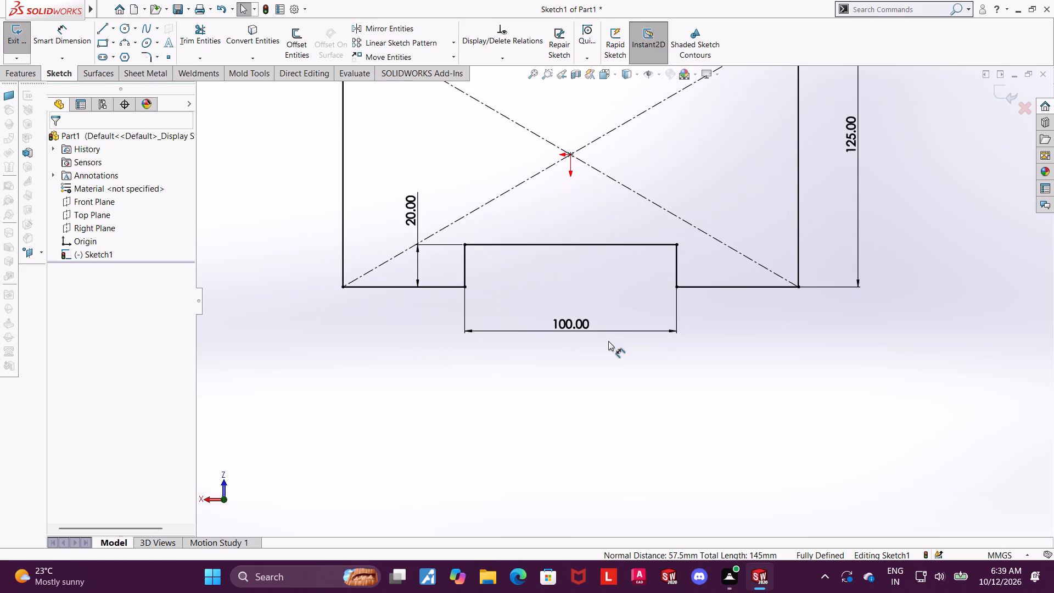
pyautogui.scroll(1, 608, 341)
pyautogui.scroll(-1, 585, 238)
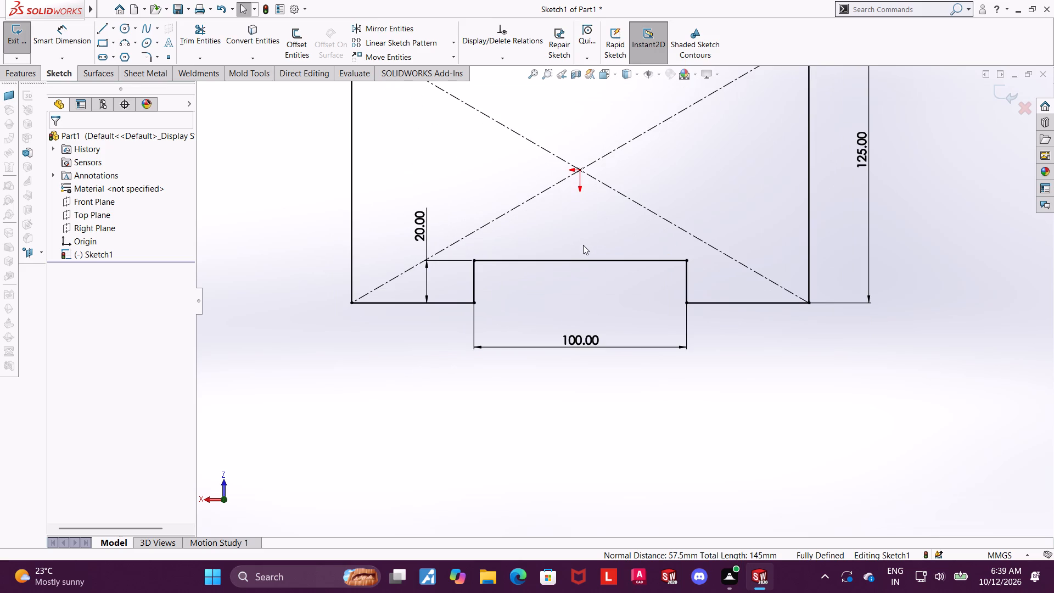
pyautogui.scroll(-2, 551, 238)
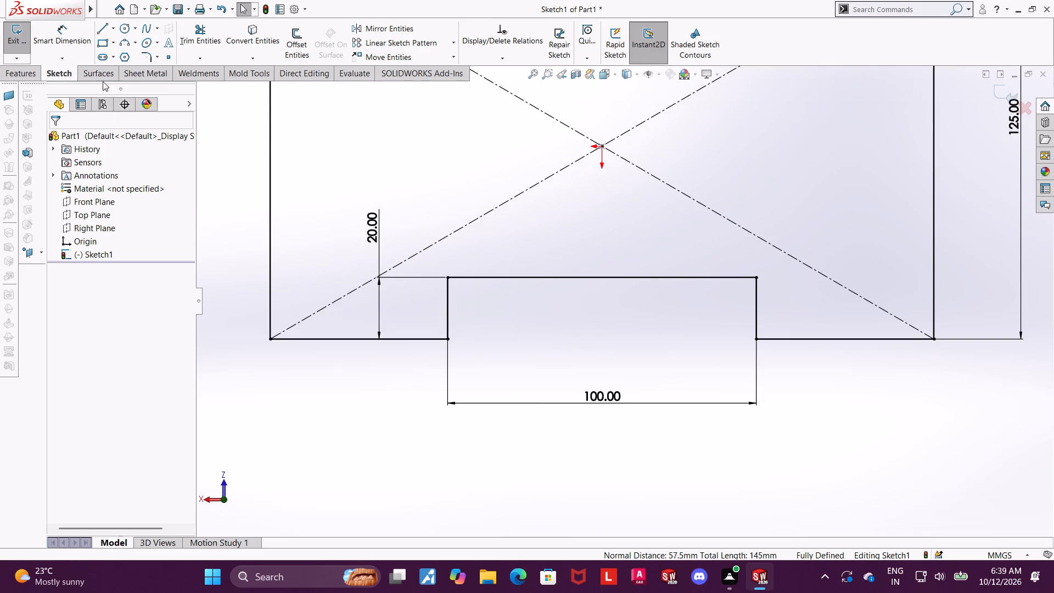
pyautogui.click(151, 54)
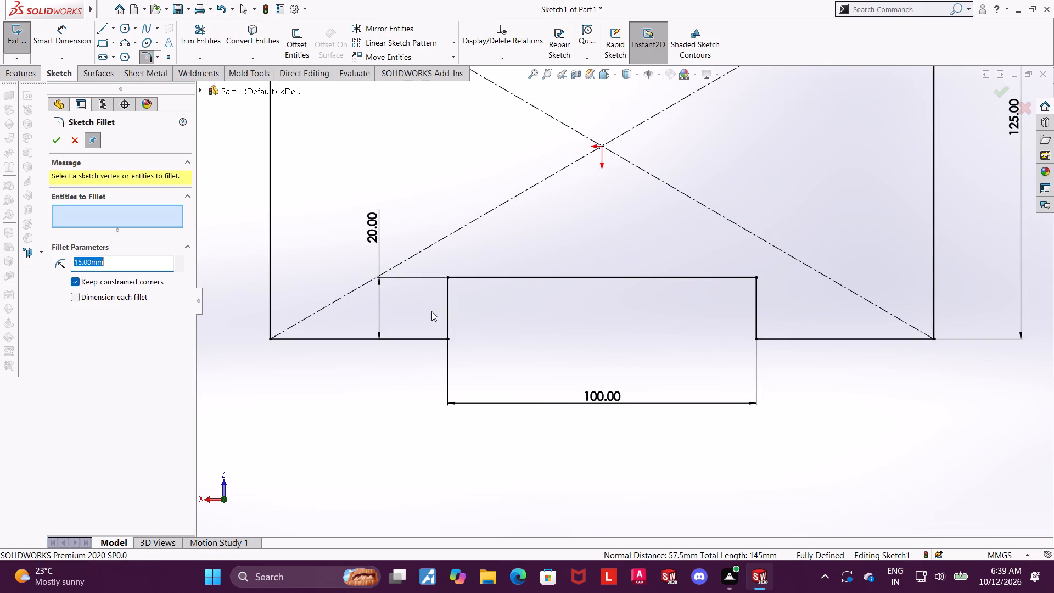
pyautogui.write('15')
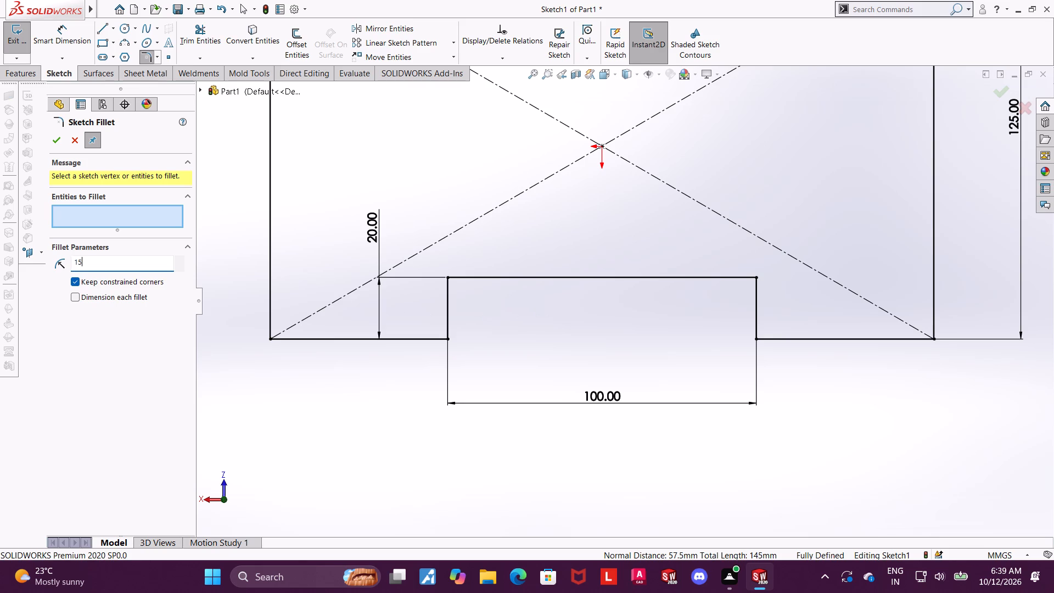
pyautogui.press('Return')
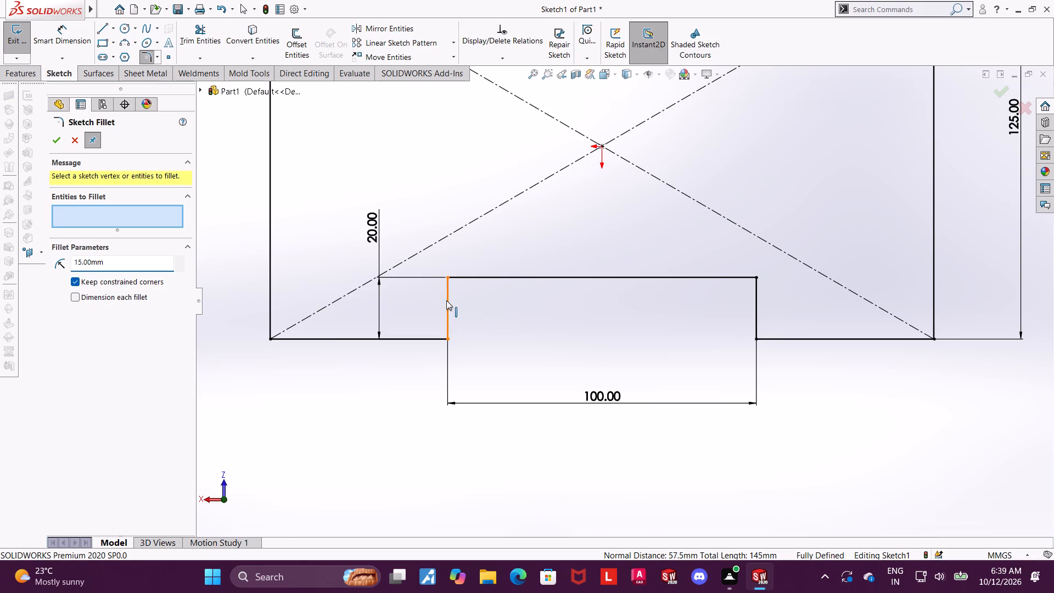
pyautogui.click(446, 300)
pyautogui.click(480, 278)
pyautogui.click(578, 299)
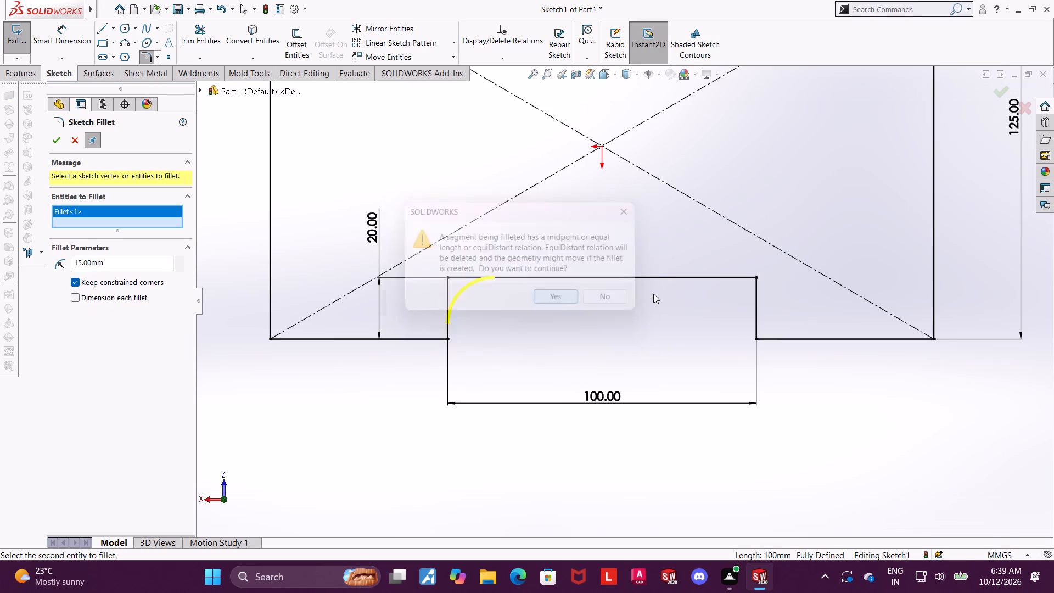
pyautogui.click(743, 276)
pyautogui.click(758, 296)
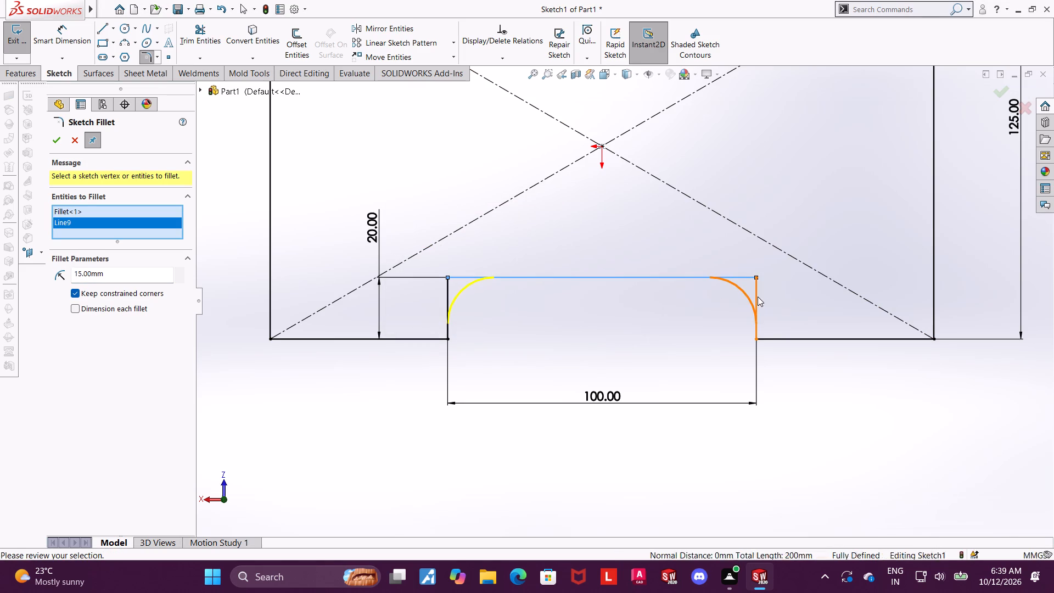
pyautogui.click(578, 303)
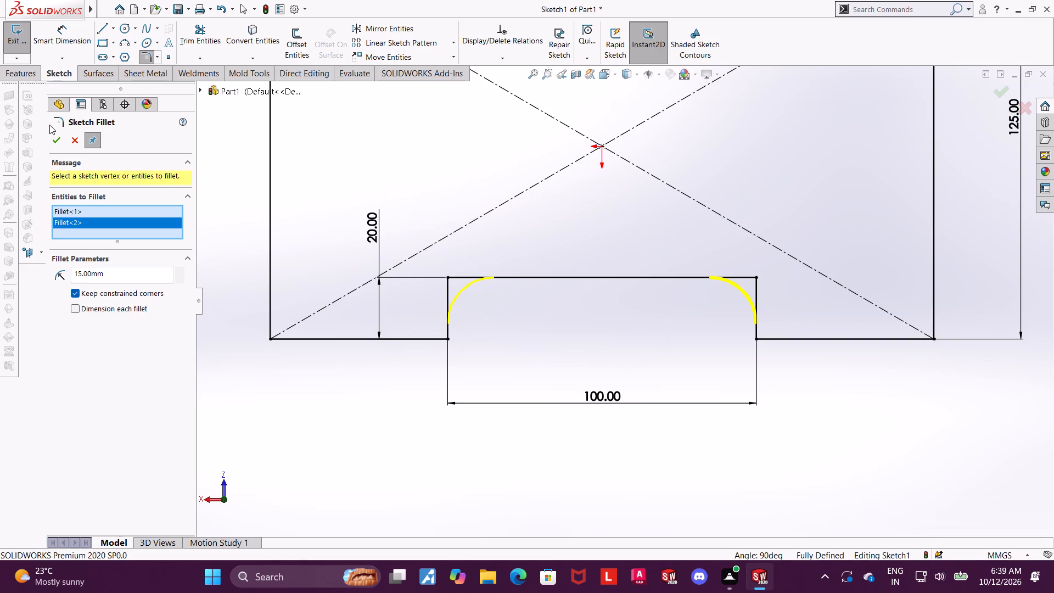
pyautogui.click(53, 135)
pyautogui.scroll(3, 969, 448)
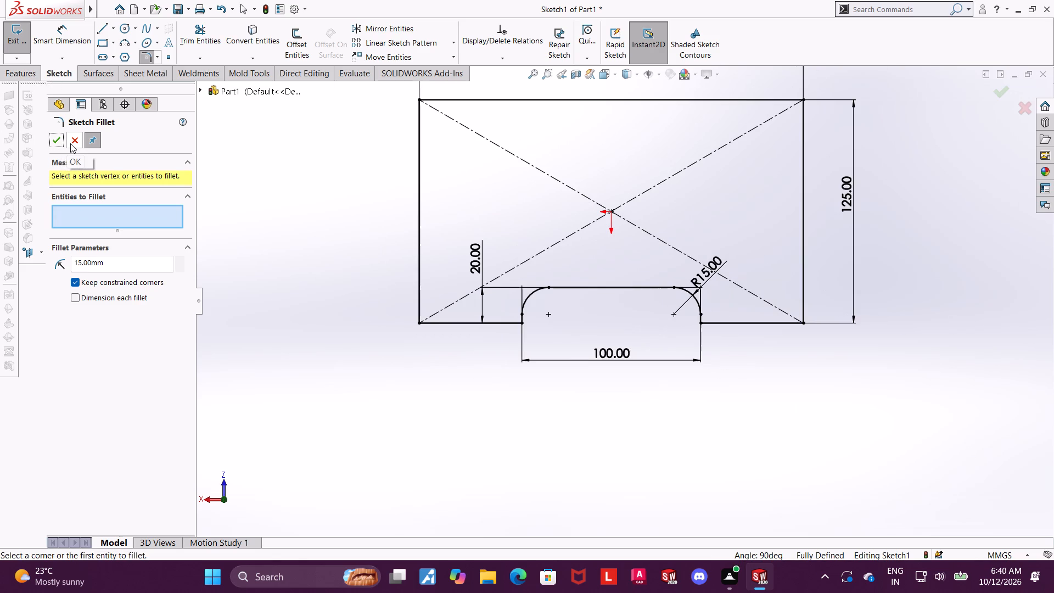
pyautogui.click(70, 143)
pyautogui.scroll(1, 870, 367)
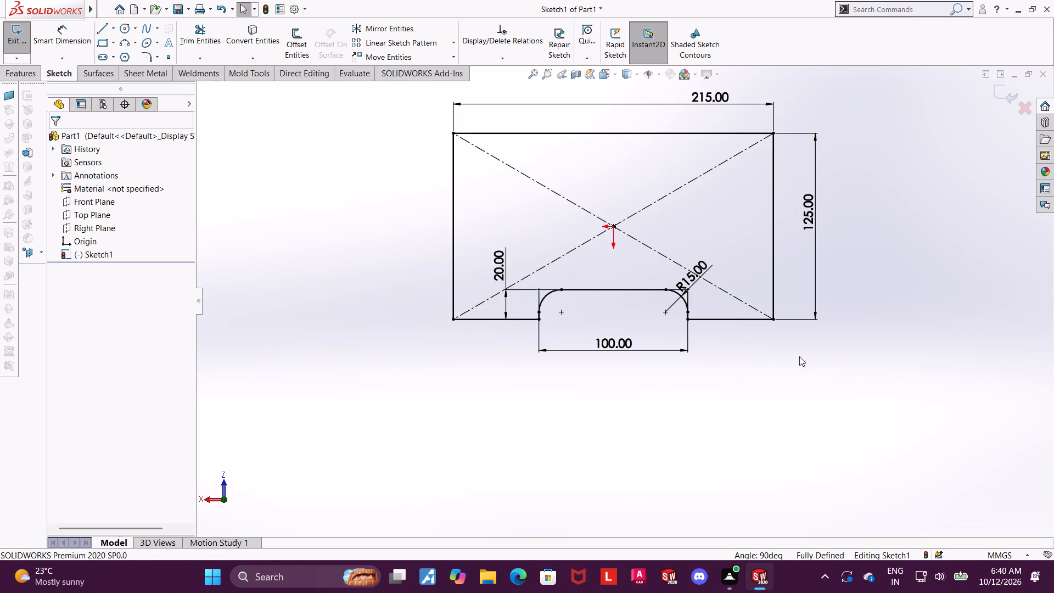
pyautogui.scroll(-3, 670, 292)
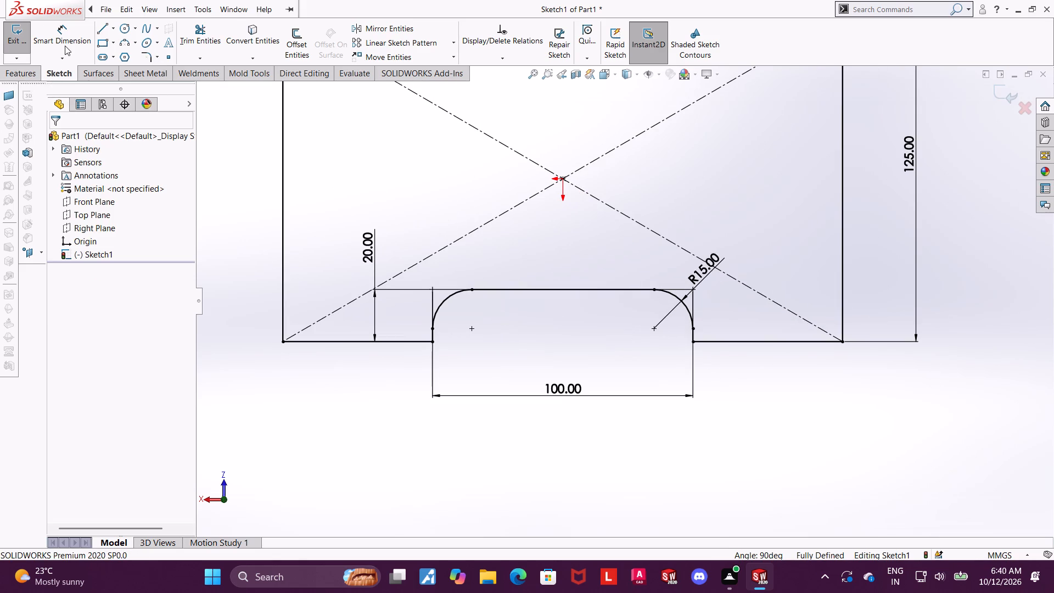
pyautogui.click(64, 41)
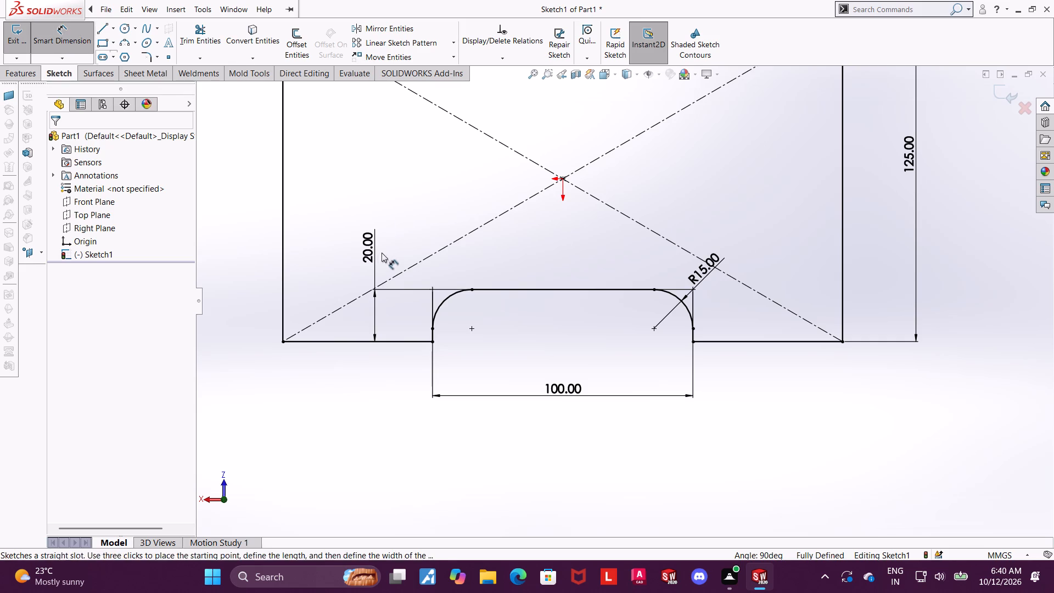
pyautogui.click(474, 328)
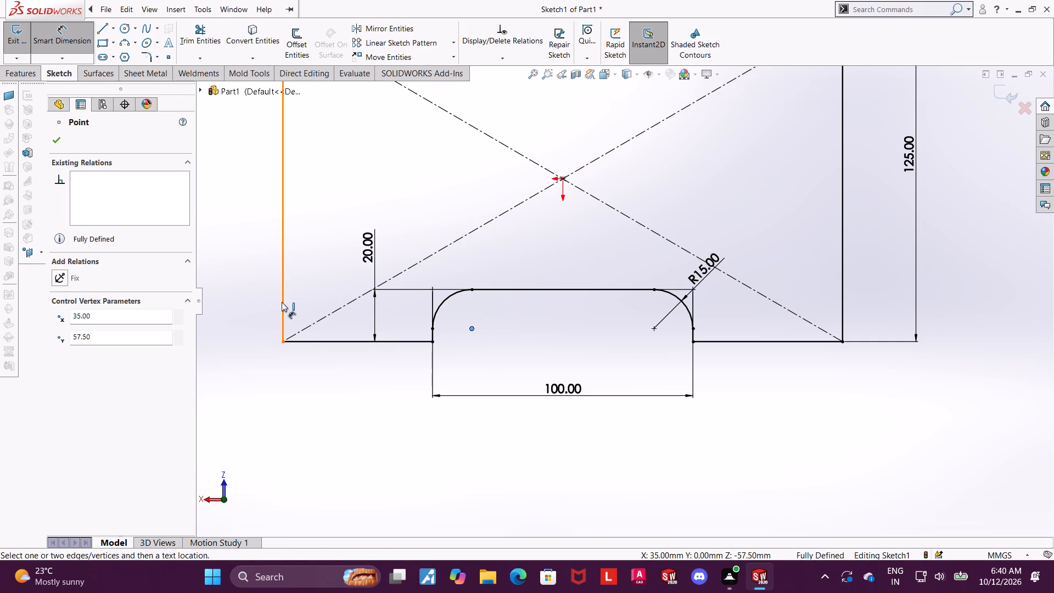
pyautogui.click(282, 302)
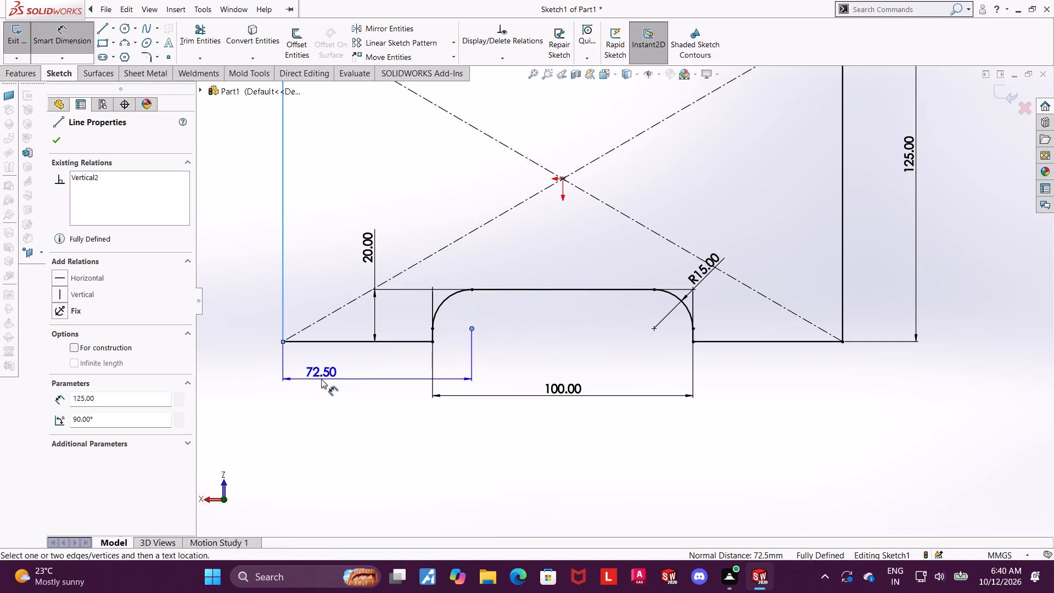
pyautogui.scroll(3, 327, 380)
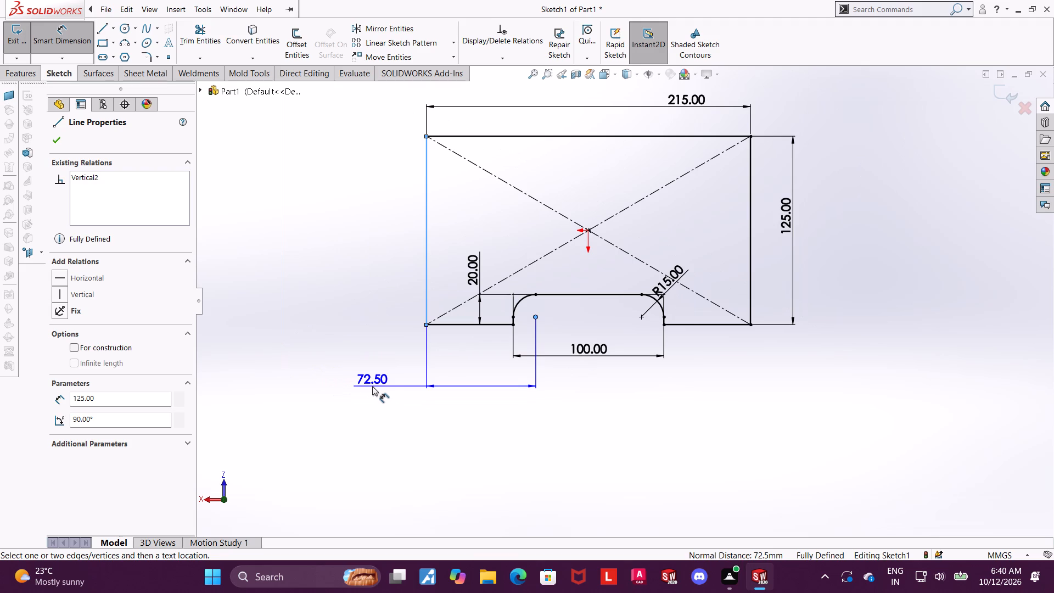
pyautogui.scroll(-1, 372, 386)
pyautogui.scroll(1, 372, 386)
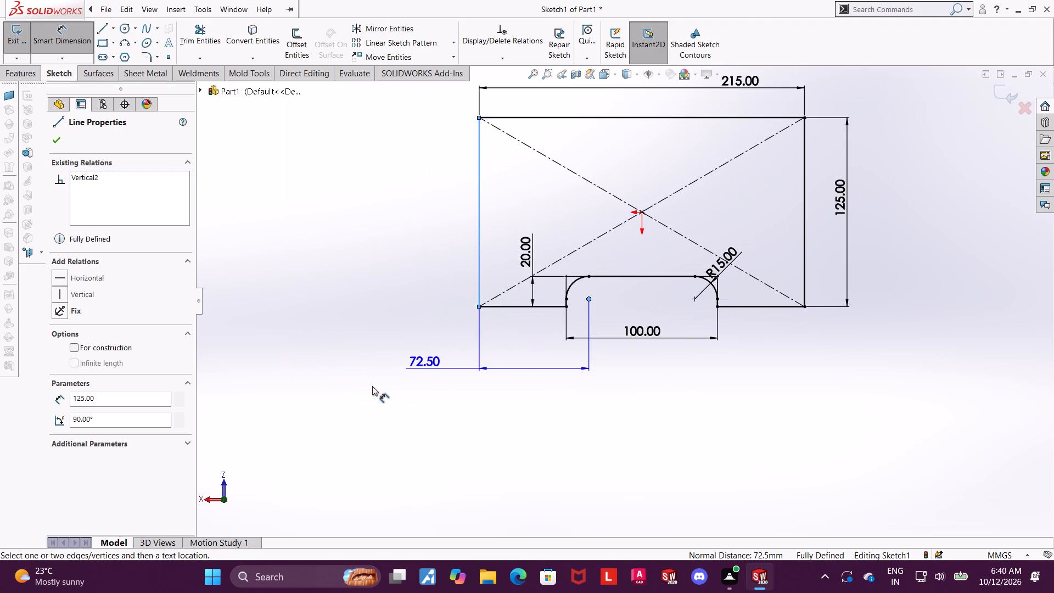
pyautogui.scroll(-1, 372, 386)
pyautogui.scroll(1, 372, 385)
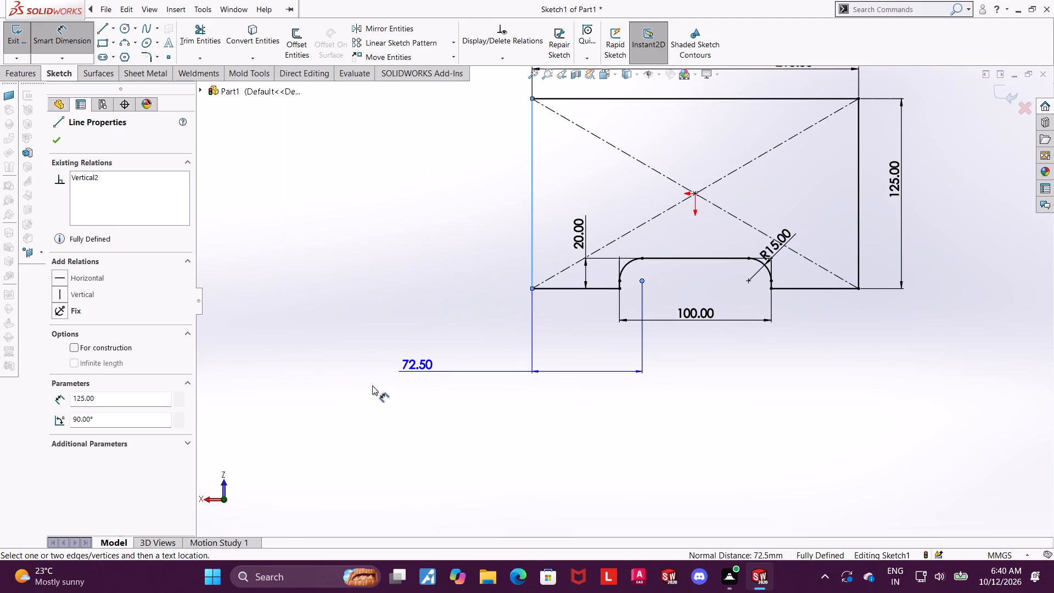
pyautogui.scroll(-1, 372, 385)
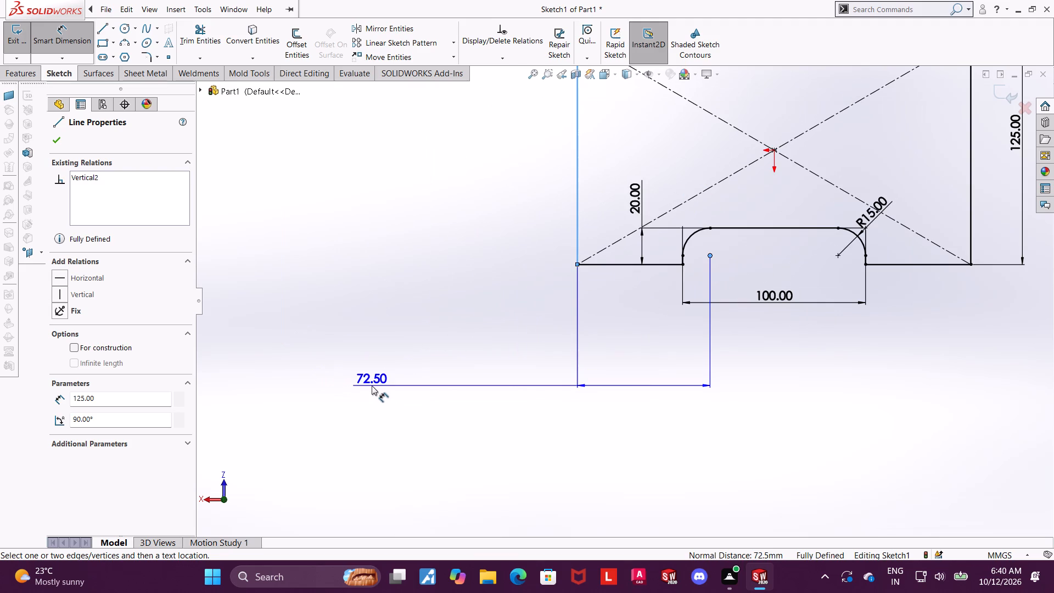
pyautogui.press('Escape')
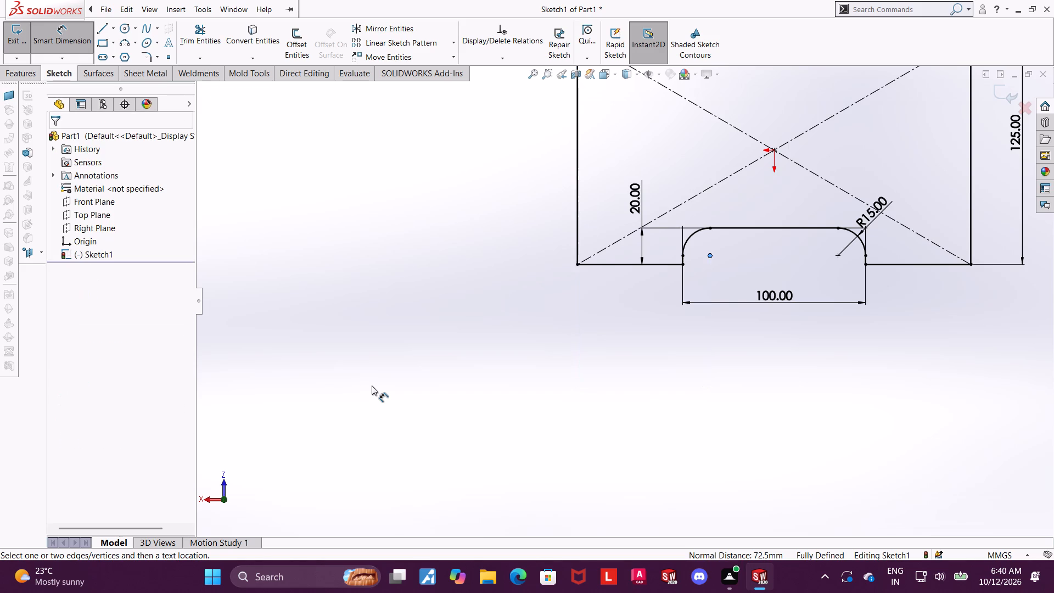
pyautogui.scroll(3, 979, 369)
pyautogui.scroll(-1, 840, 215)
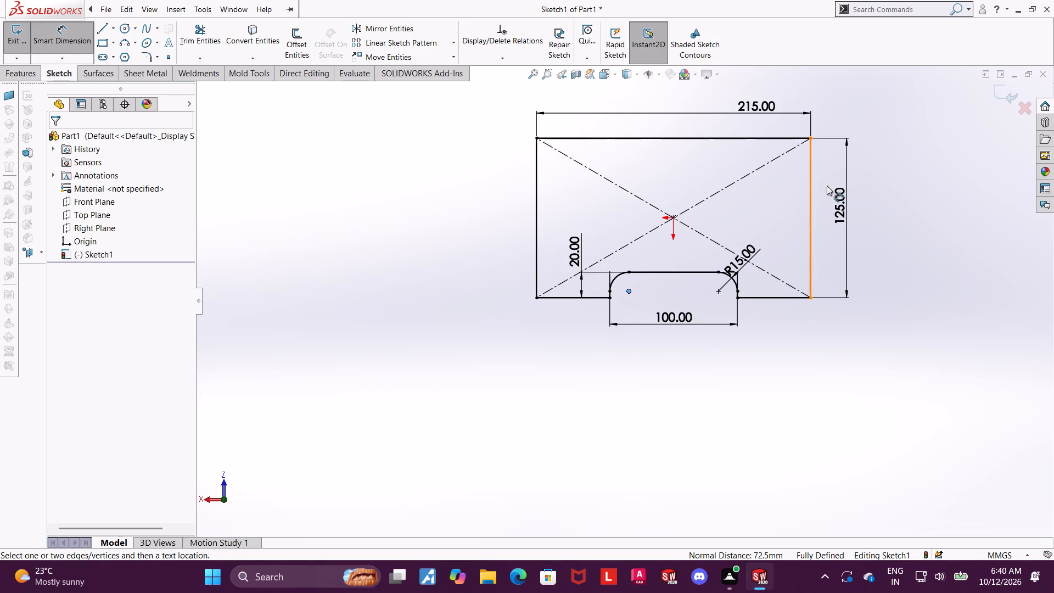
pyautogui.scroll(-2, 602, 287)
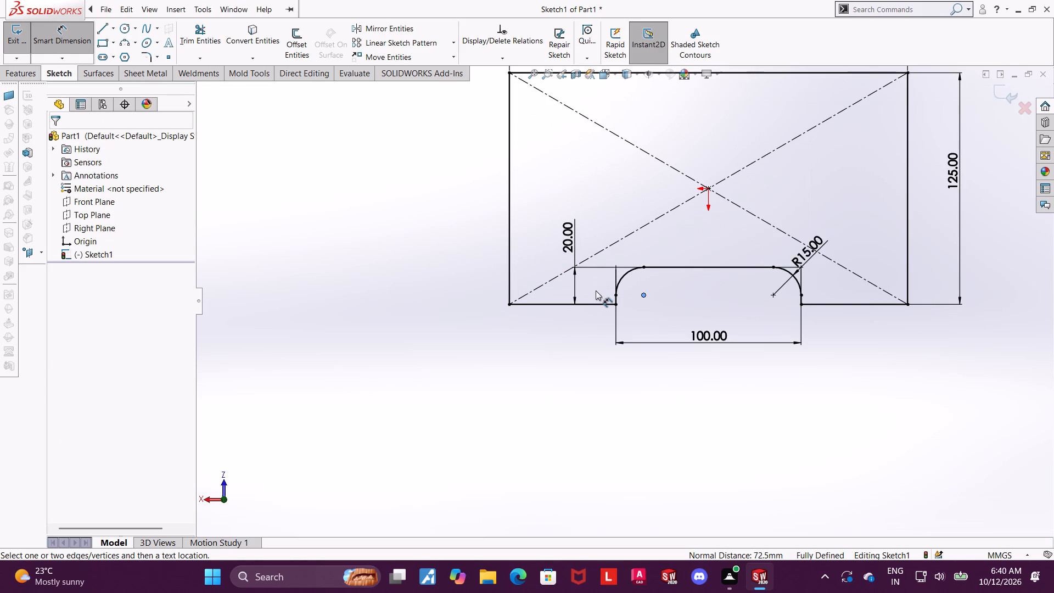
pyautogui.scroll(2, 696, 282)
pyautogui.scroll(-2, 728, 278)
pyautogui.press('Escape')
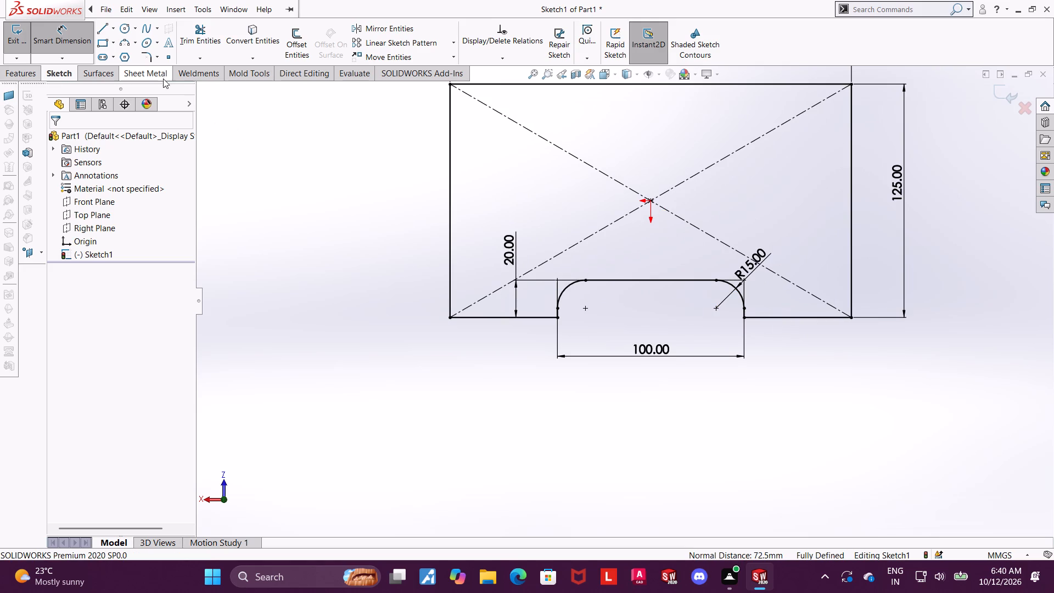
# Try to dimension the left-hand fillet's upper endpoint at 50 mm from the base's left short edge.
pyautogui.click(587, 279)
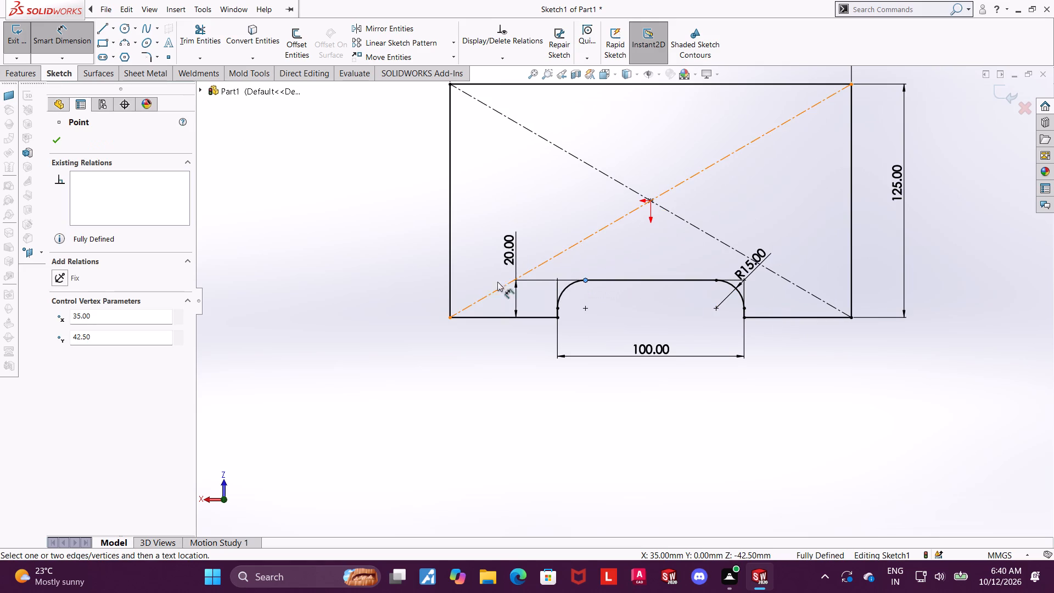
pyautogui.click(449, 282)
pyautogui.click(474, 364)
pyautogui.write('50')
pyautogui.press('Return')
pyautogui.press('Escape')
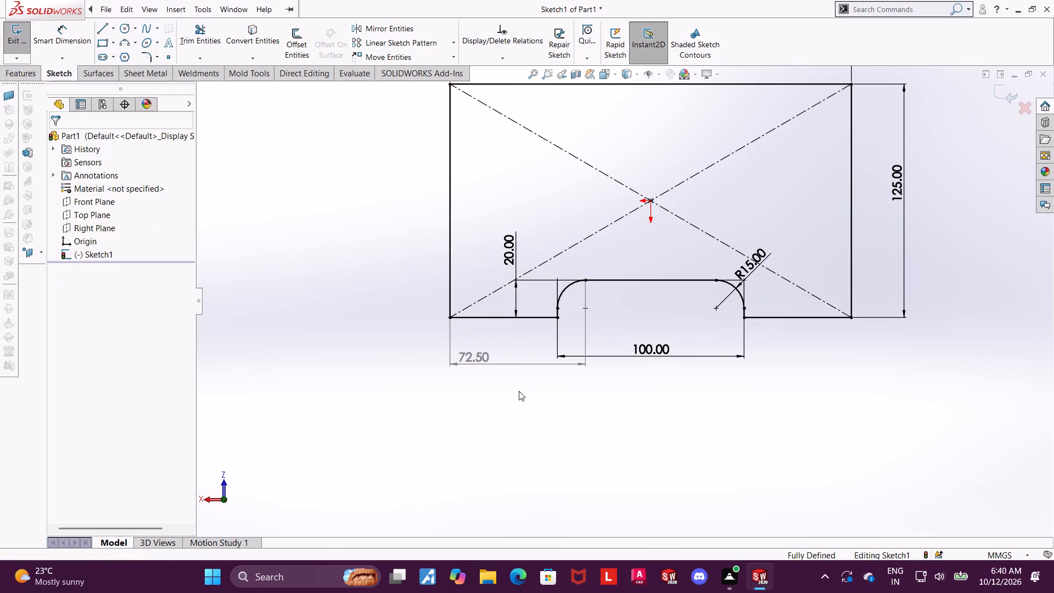
# Undo the last dimension, the notch fillets, the trim of the notch's opening and the relation centring the notch.
pyautogui.hotkey('ctrl', 'z')
pyautogui.hotkey('ctrl', 'z')
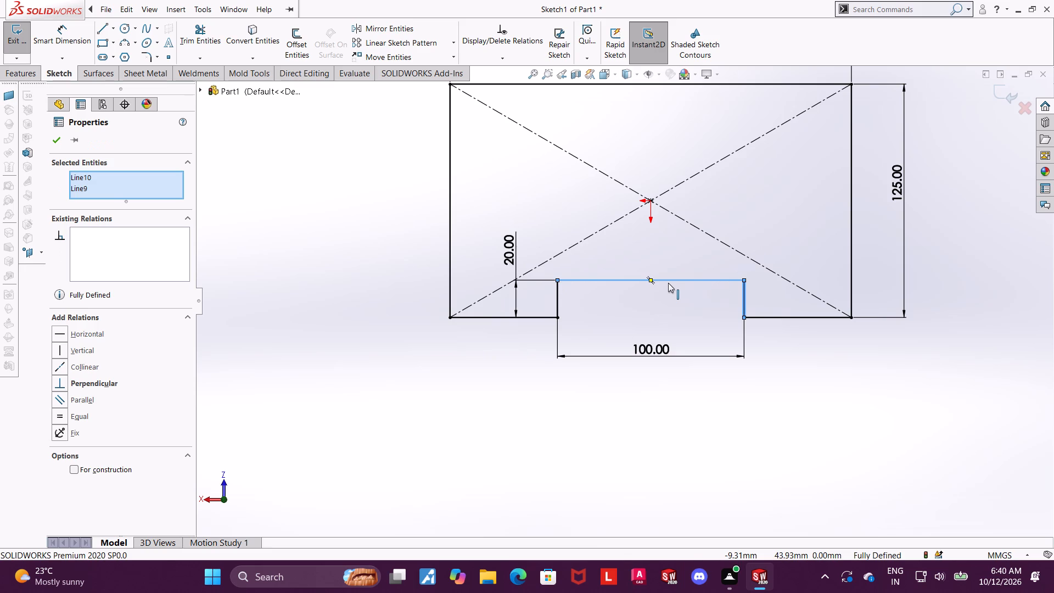
pyautogui.hotkey('ctrl', 'z')
pyautogui.hotkey('ctrl', 'z')
pyautogui.press('Escape')
pyautogui.press('Escape')
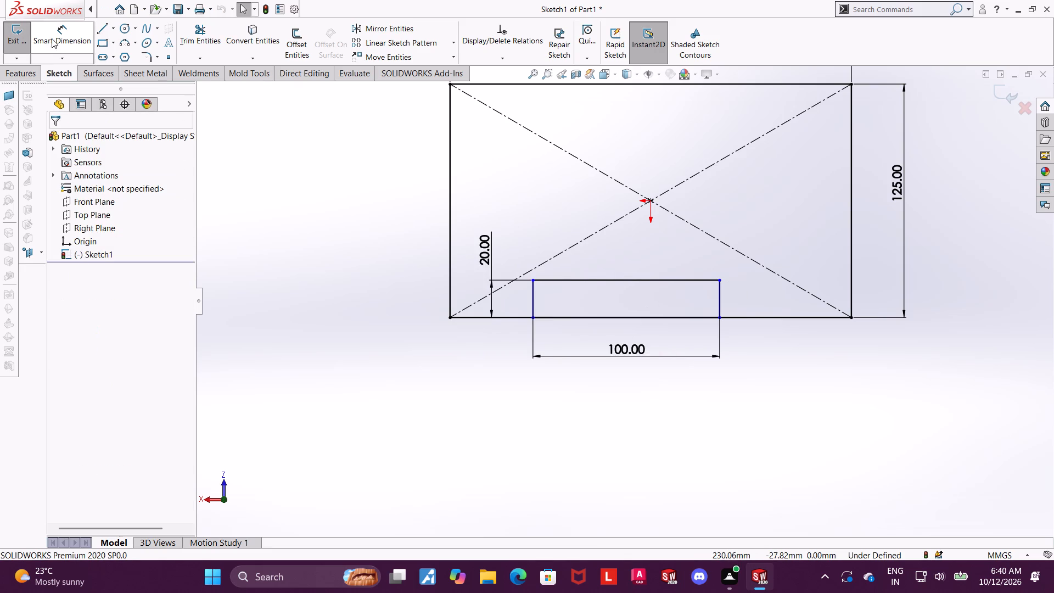
# Power trim the base edge segment that closes the opening of the uncentred notch.
pyautogui.click(54, 37)
pyautogui.press('Escape')
pyautogui.click(209, 37)
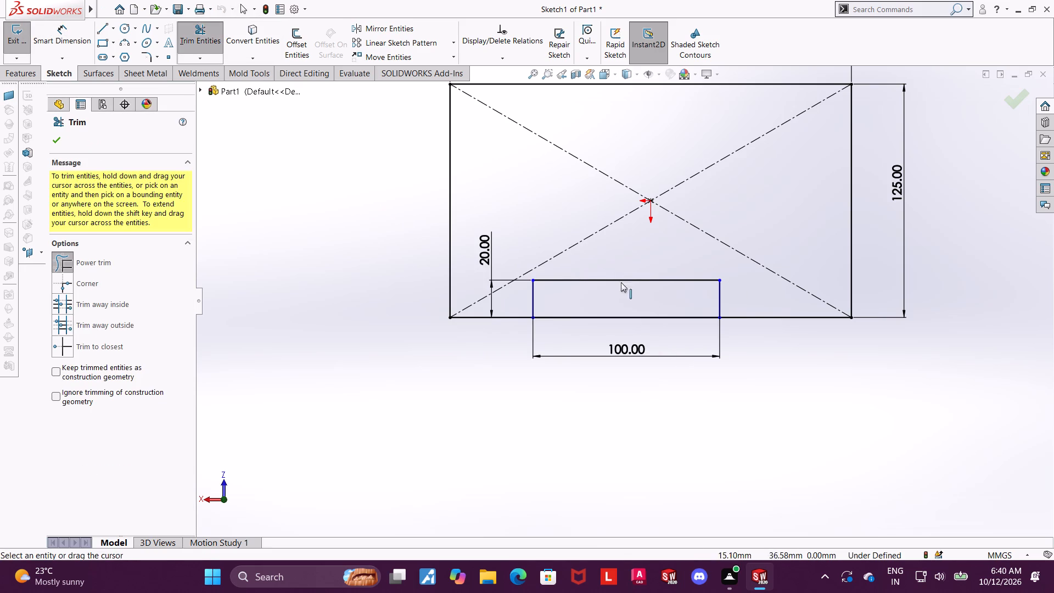
pyautogui.moveTo(620, 293); pyautogui.dragTo(620, 324)
pyautogui.press('Escape')
# Fillet both inner corners of the notch with a 15 mm sketch fillet.
pyautogui.click(152, 56)
pyautogui.click(149, 55)
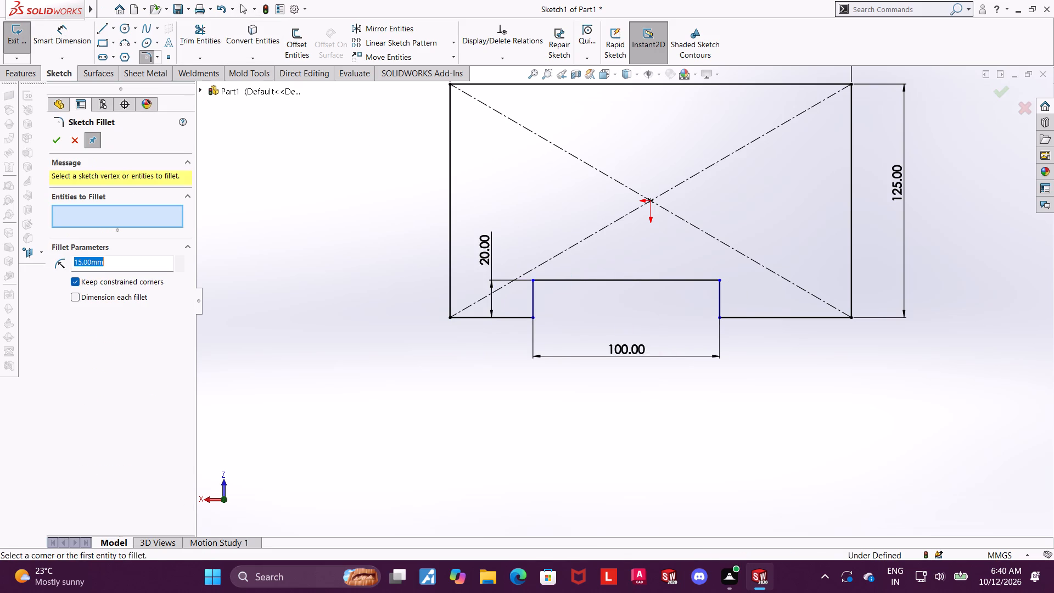
pyautogui.click(532, 309)
pyautogui.click(546, 278)
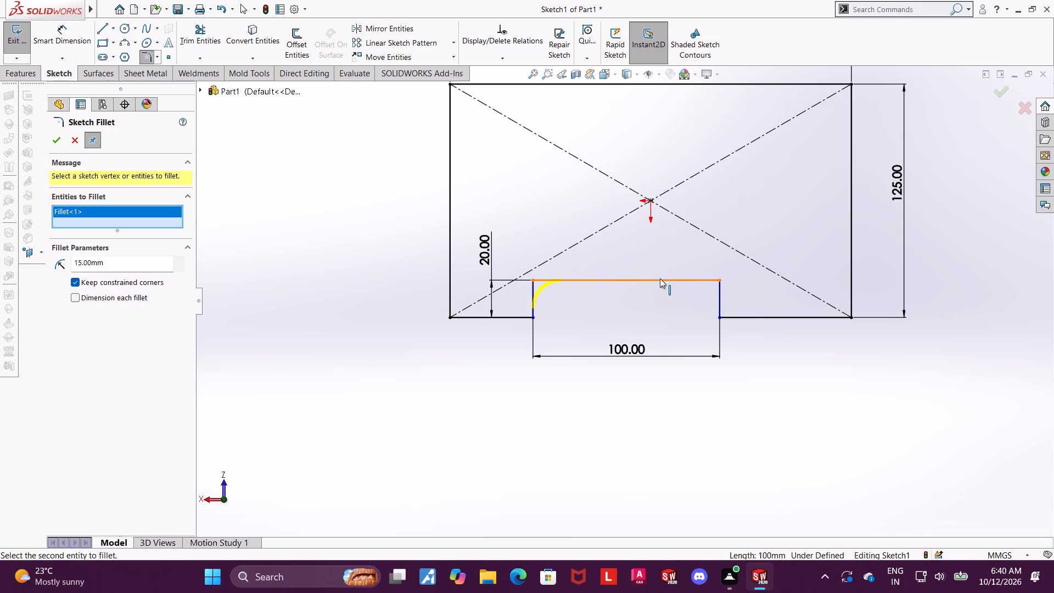
pyautogui.click(710, 278)
pyautogui.click(717, 289)
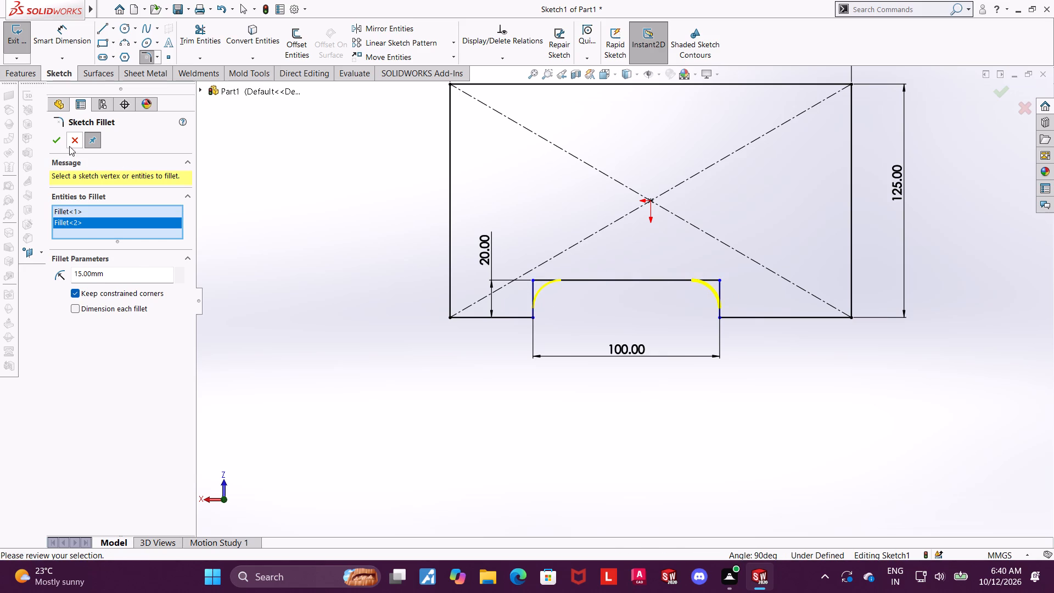
pyautogui.click(57, 138)
pyautogui.press('Escape')
pyautogui.press('Escape')
# Dimension the left-hand notch fillet's centre at 50 mm from the base's left short edge.
pyautogui.click(41, 35)
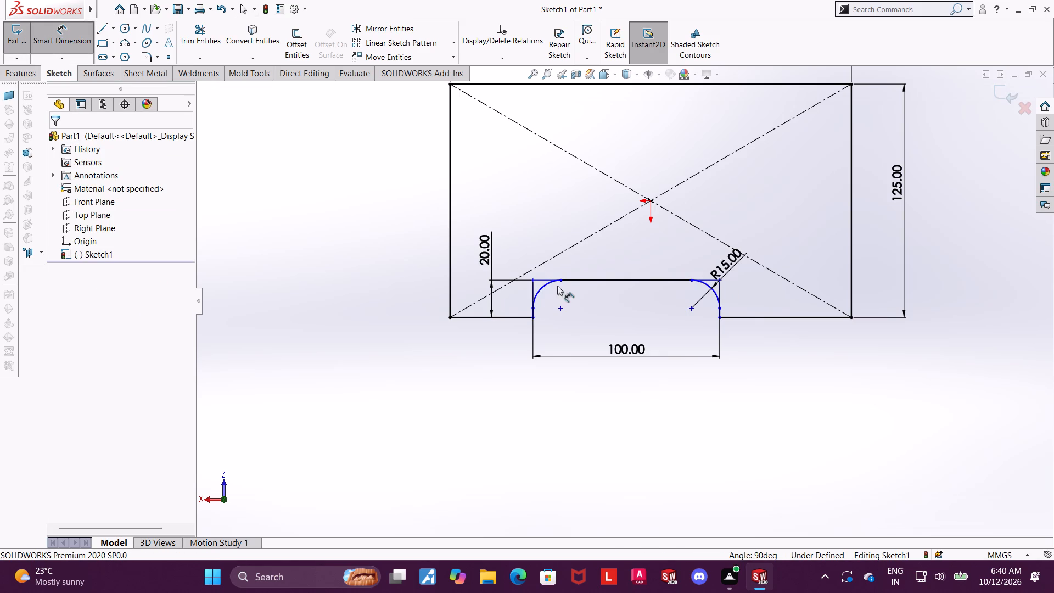
pyautogui.click(563, 312)
pyautogui.click(559, 310)
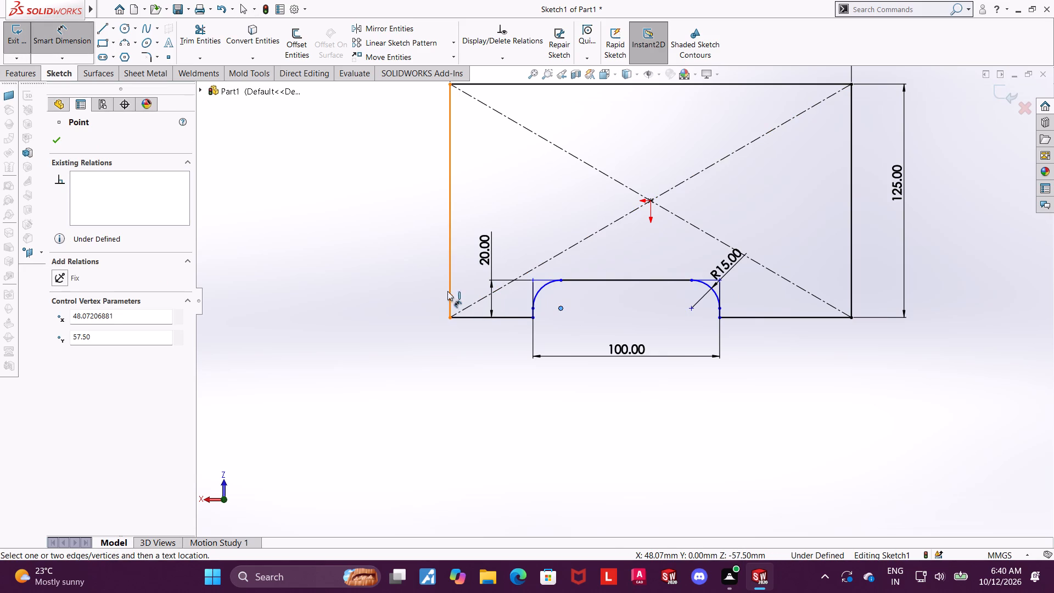
pyautogui.click(446, 290)
pyautogui.click(450, 289)
pyautogui.click(489, 347)
pyautogui.write('50')
pyautogui.press('Return')
pyautogui.press('Escape')
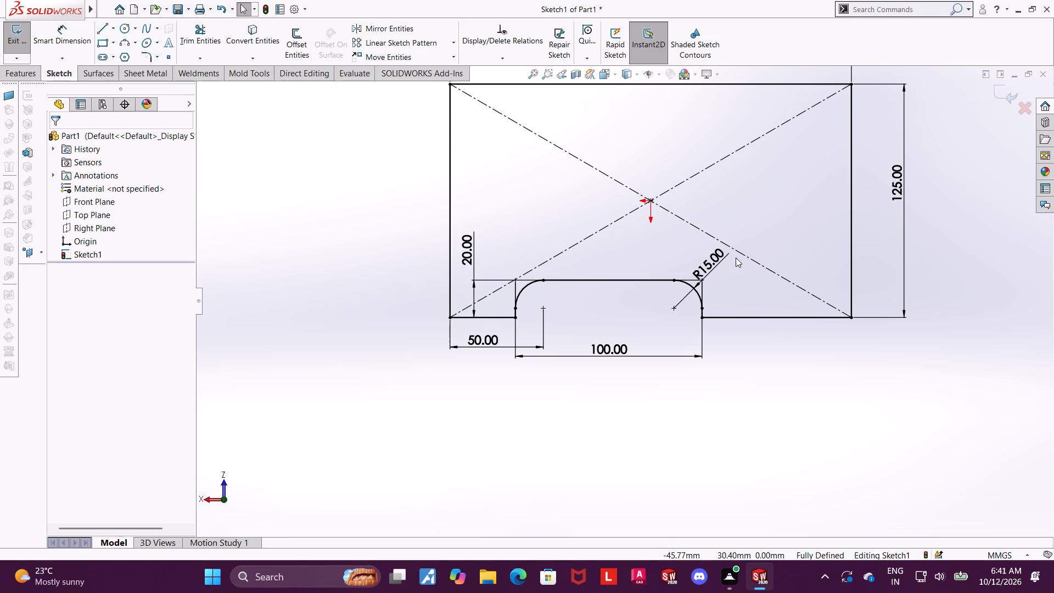
pyautogui.press('Escape')
# Sketch a horizontal centerline from the origin toward the base's right short edge, ending short of that edge.
pyautogui.scroll(-2, 721, 248)
pyautogui.scroll(2, 721, 248)
pyautogui.moveTo(670, 305); pyautogui.dragTo(679, 240, button='middle')
pyautogui.scroll(1, 679, 243)
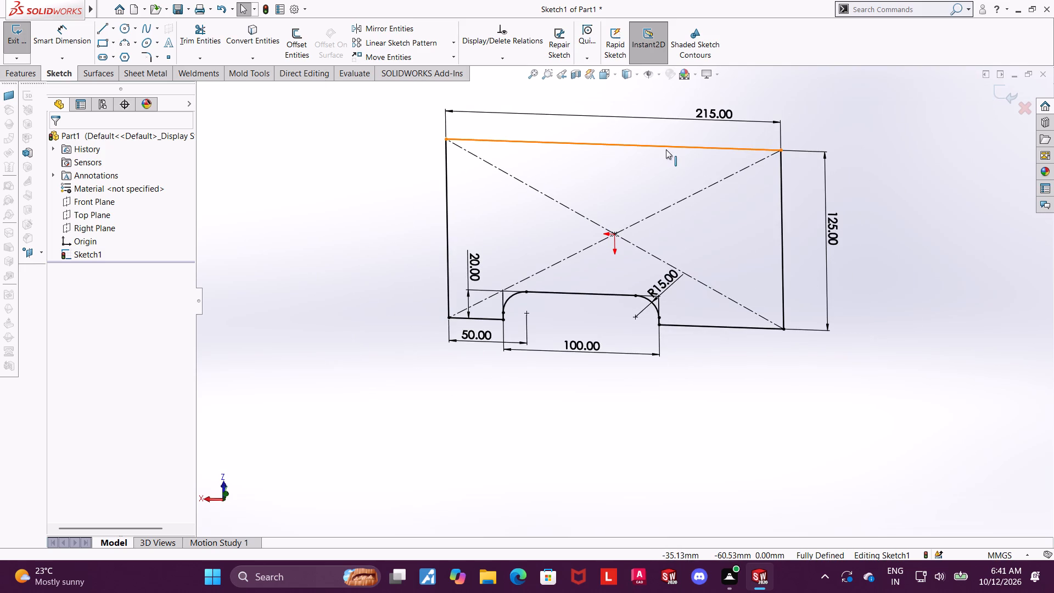
pyautogui.scroll(5, 588, 215)
pyautogui.scroll(-1, 588, 222)
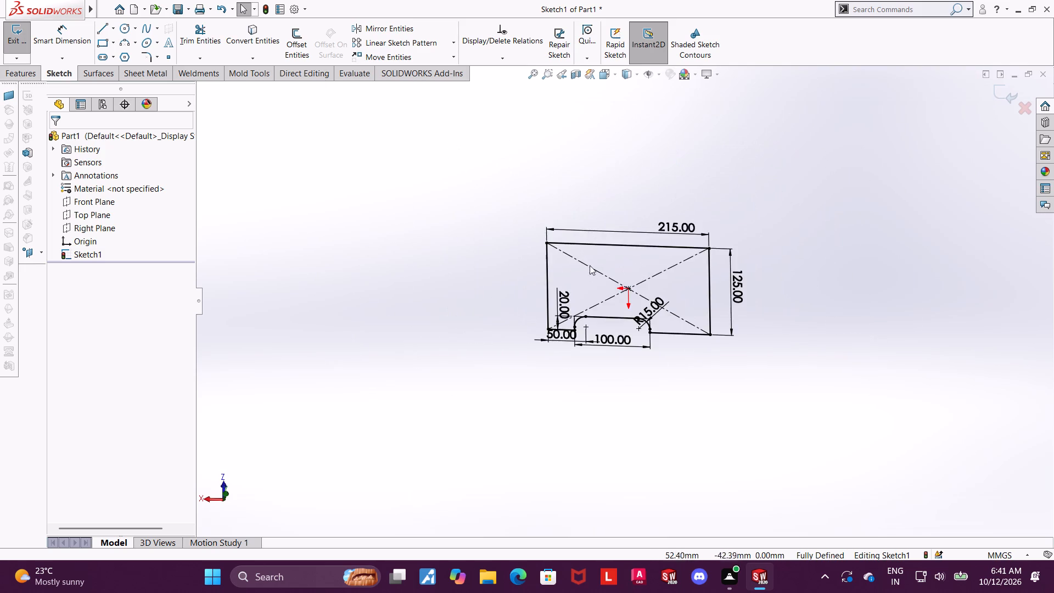
pyautogui.moveTo(590, 272); pyautogui.dragTo(575, 223, button='middle')
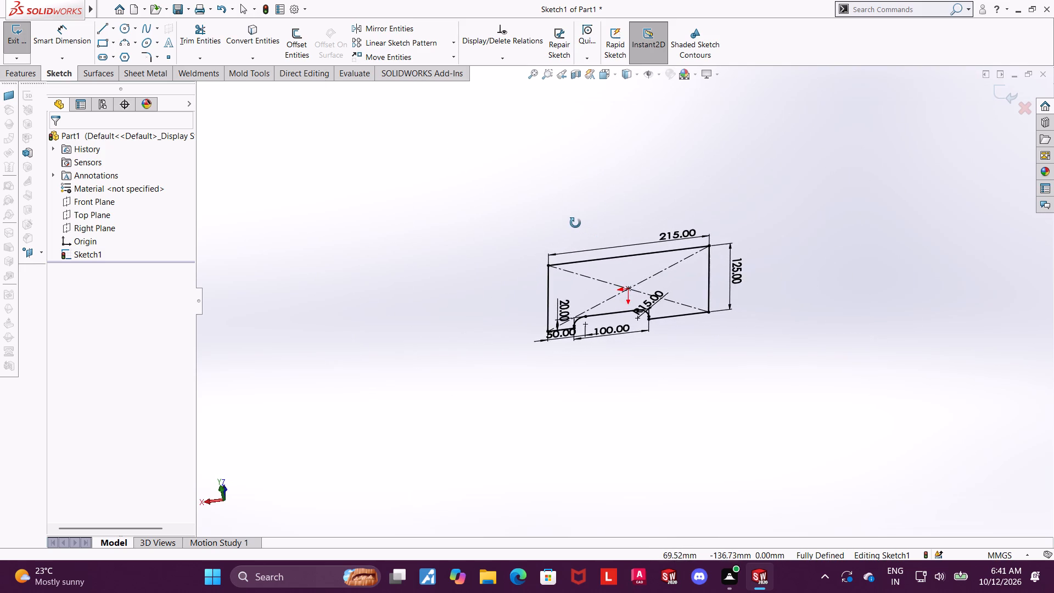
pyautogui.moveTo(575, 223); pyautogui.dragTo(614, 249, button='middle')
pyautogui.scroll(-4, 655, 244)
pyautogui.press('Escape')
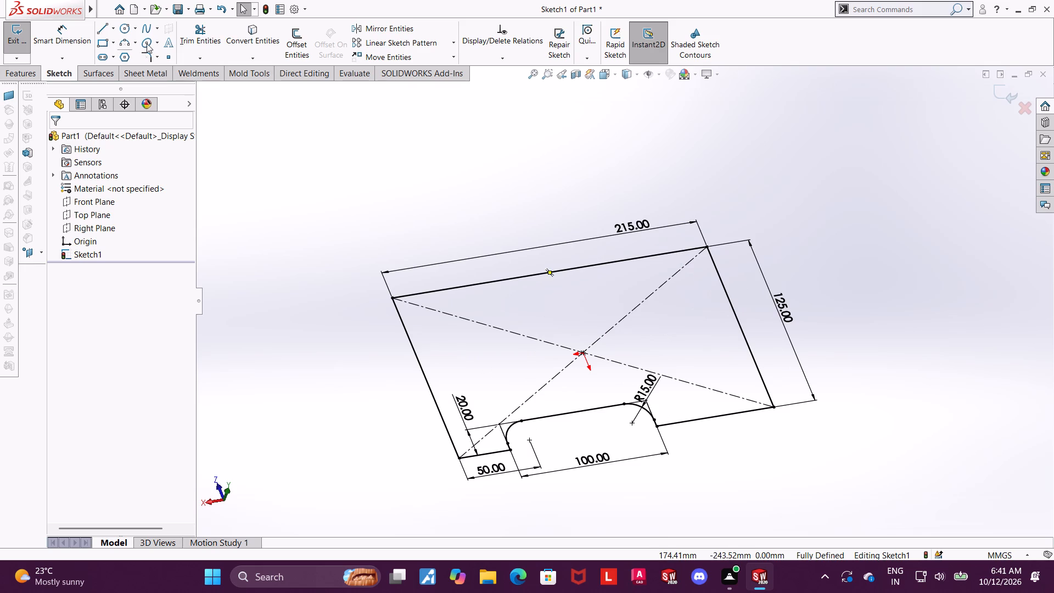
pyautogui.click(115, 27)
pyautogui.click(118, 57)
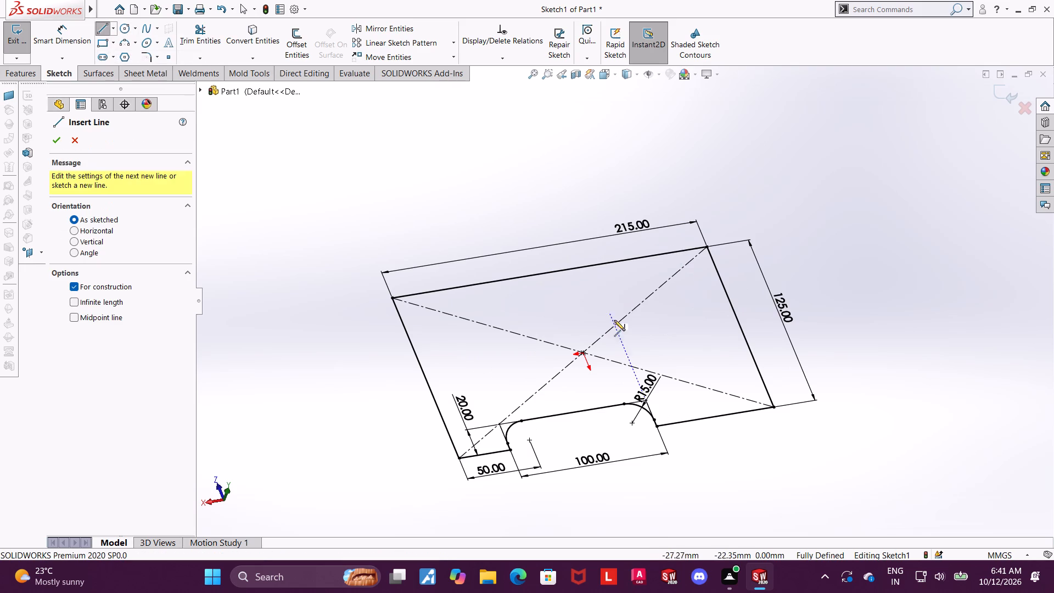
pyautogui.click(583, 353)
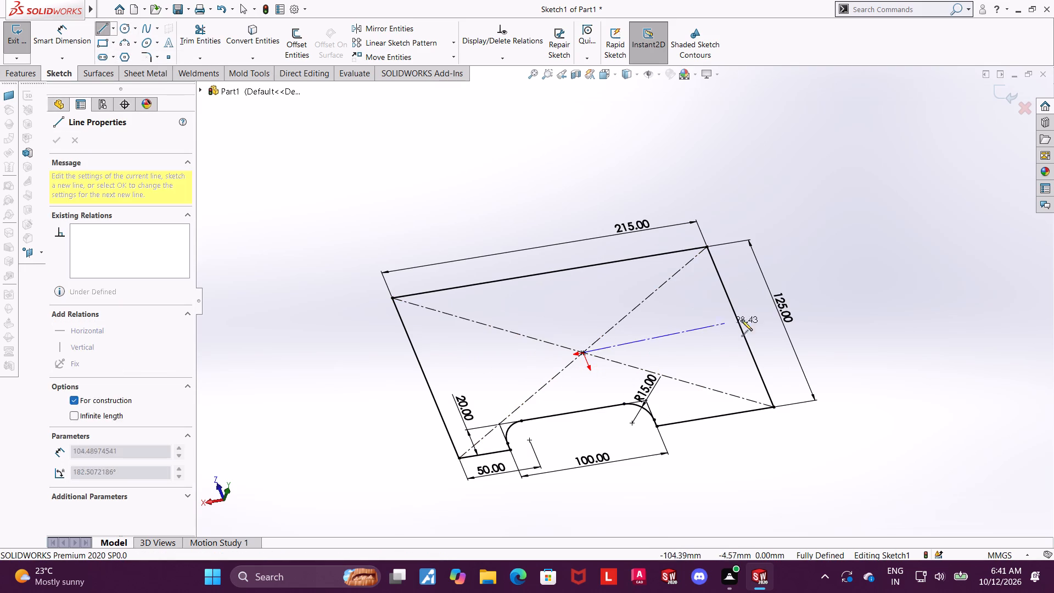
pyautogui.click(719, 329)
pyautogui.press('Escape')
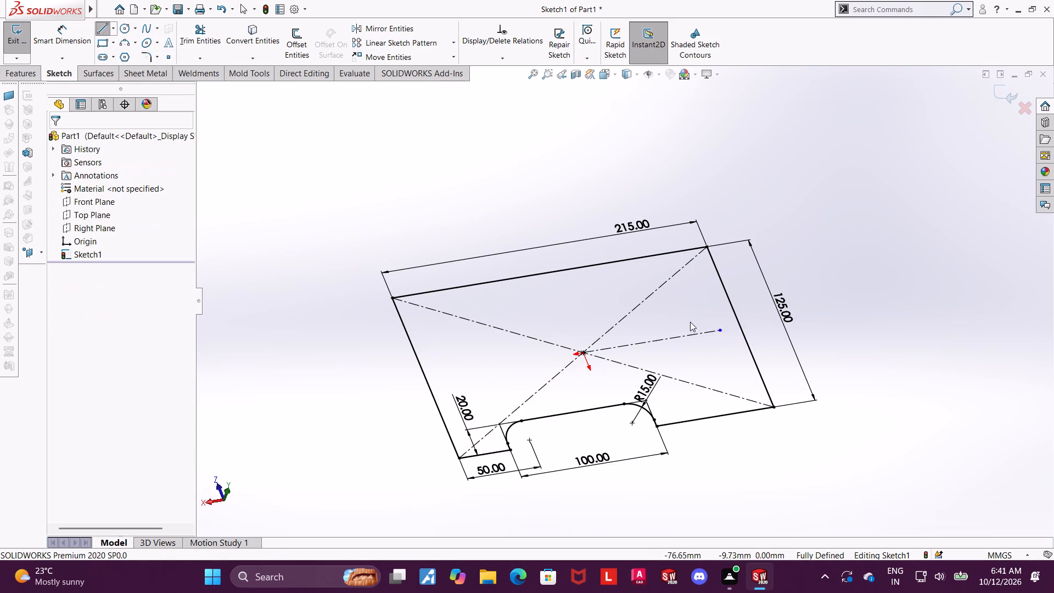
pyautogui.press('Escape')
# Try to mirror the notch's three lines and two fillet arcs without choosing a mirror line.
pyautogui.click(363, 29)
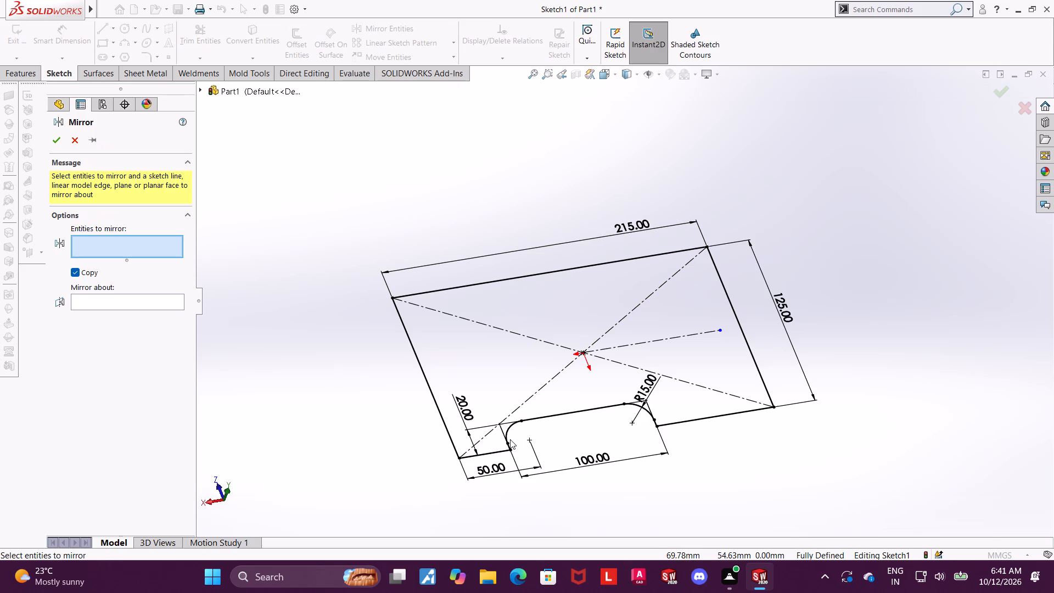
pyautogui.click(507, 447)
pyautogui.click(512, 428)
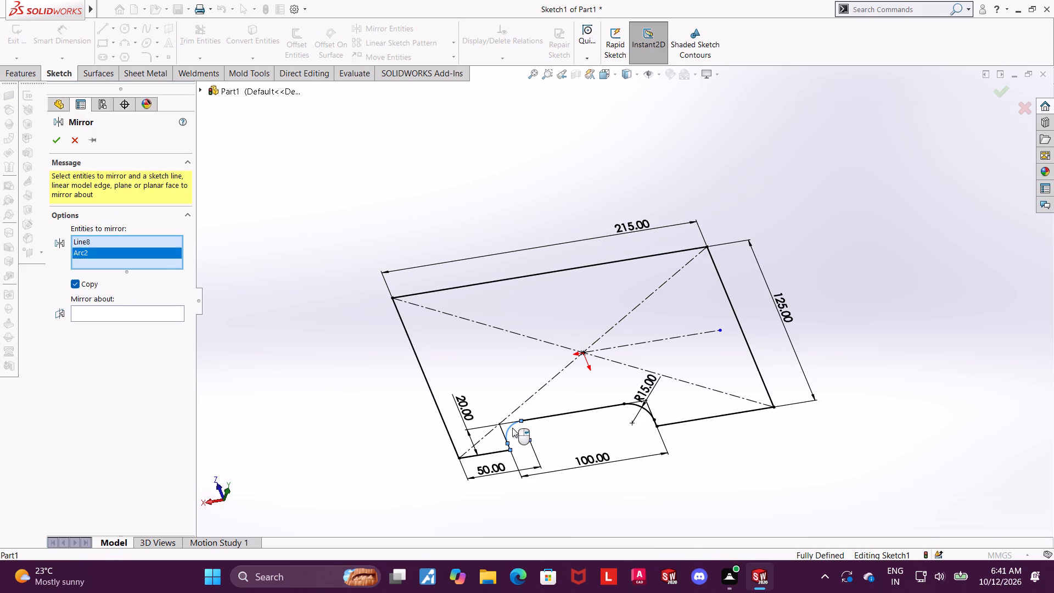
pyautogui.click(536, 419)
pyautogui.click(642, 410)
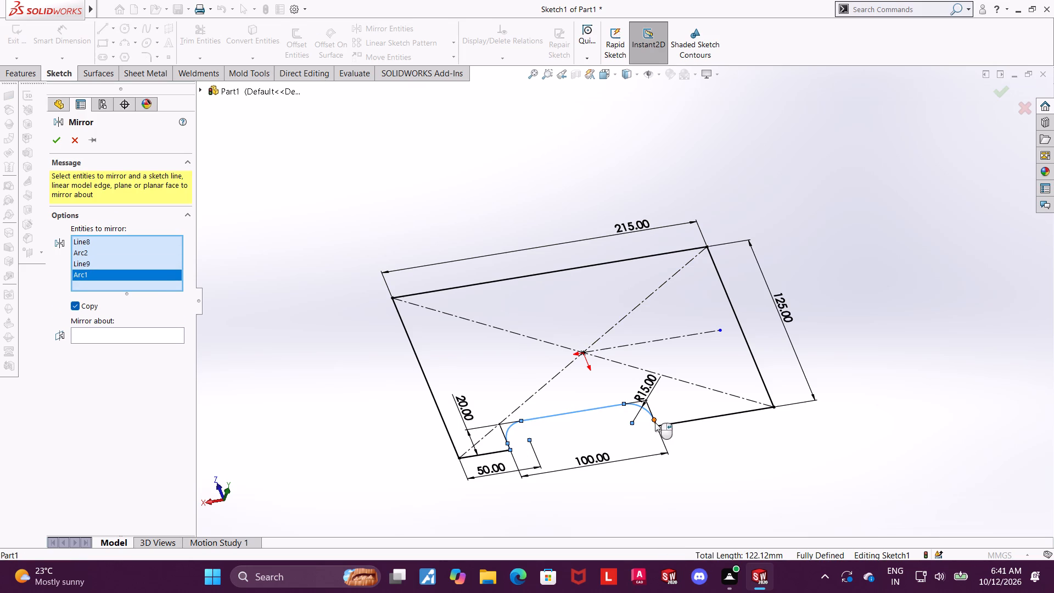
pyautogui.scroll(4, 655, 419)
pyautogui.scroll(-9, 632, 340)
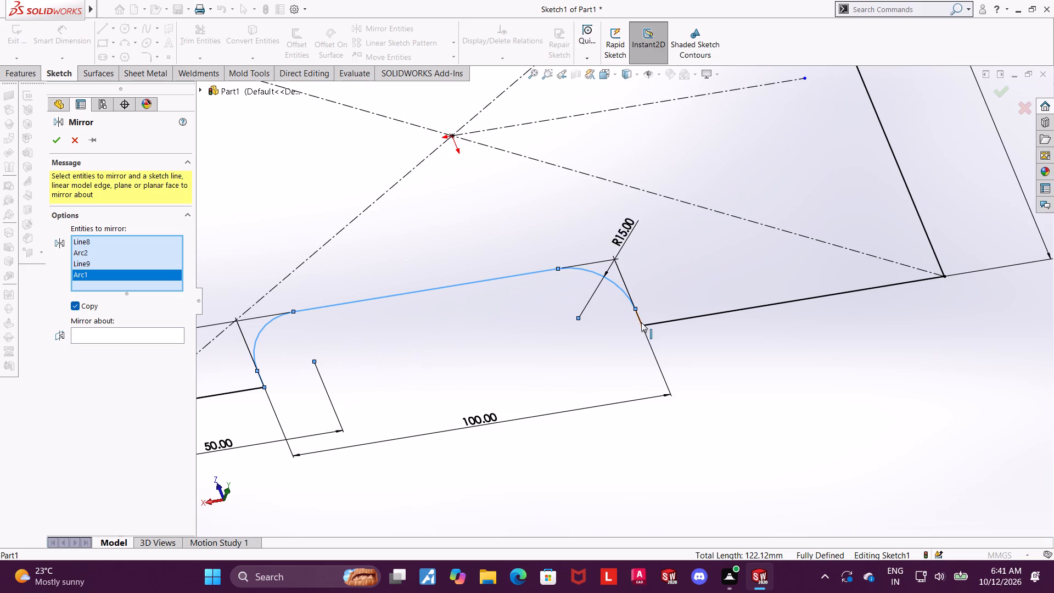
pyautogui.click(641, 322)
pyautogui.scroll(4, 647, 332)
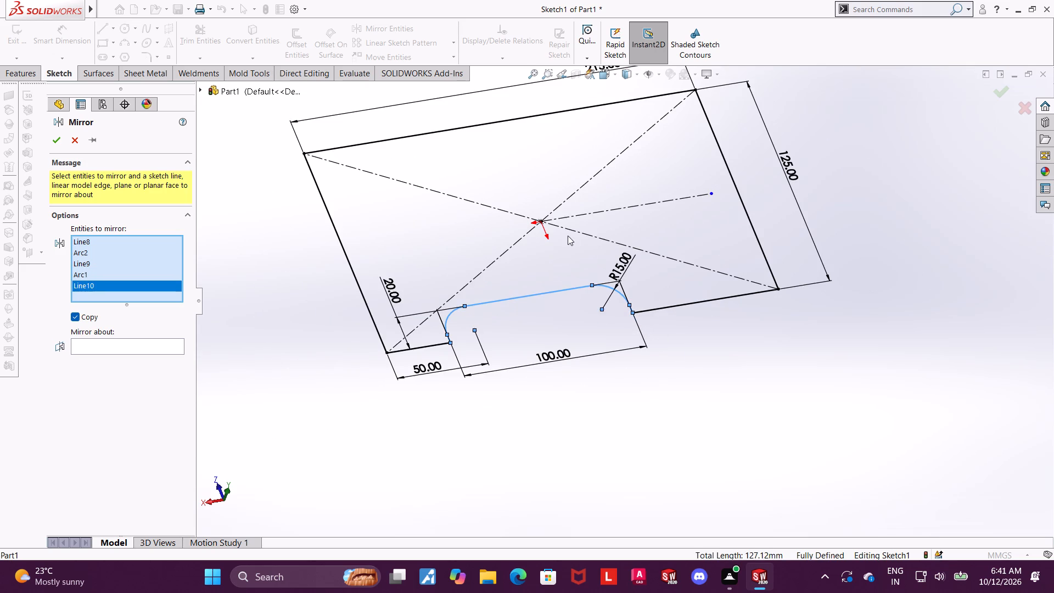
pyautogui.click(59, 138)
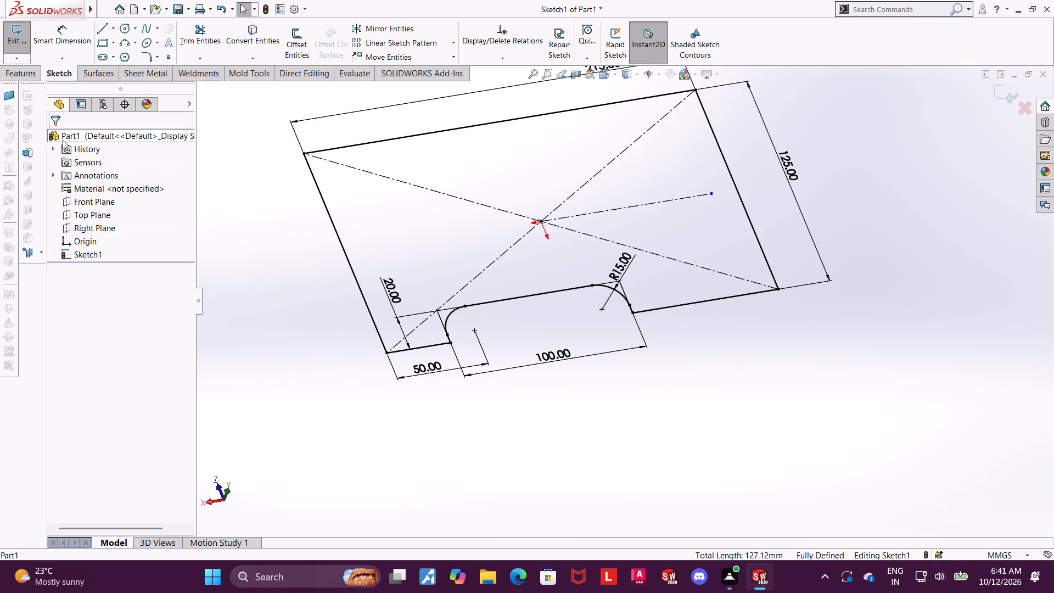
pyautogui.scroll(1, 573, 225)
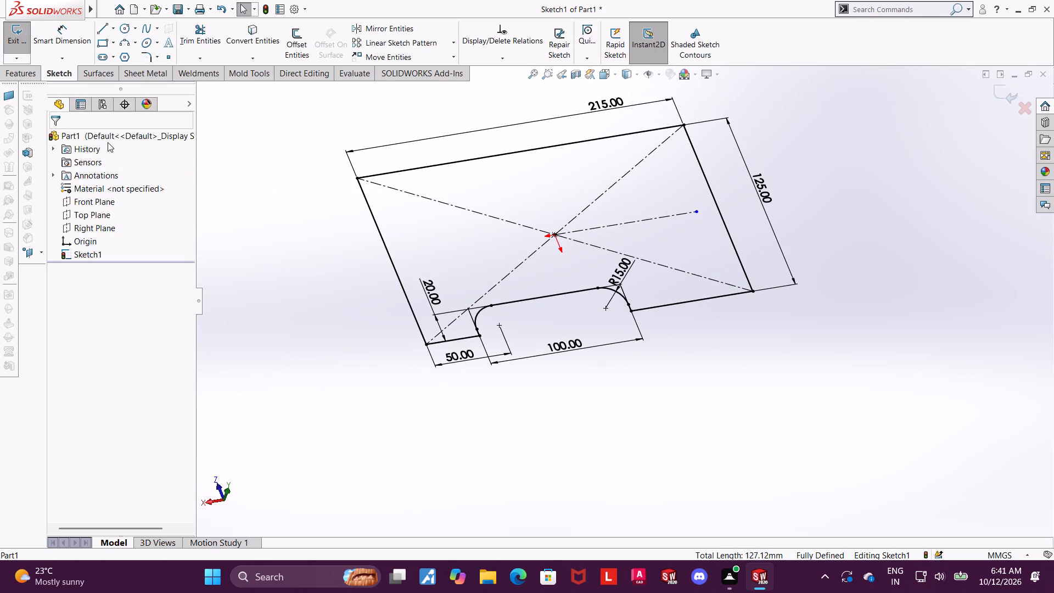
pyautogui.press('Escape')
# Mirror the notch's three lines and two fillet arcs about the horizontal centerline, with Copy kept on.
pyautogui.click(372, 31)
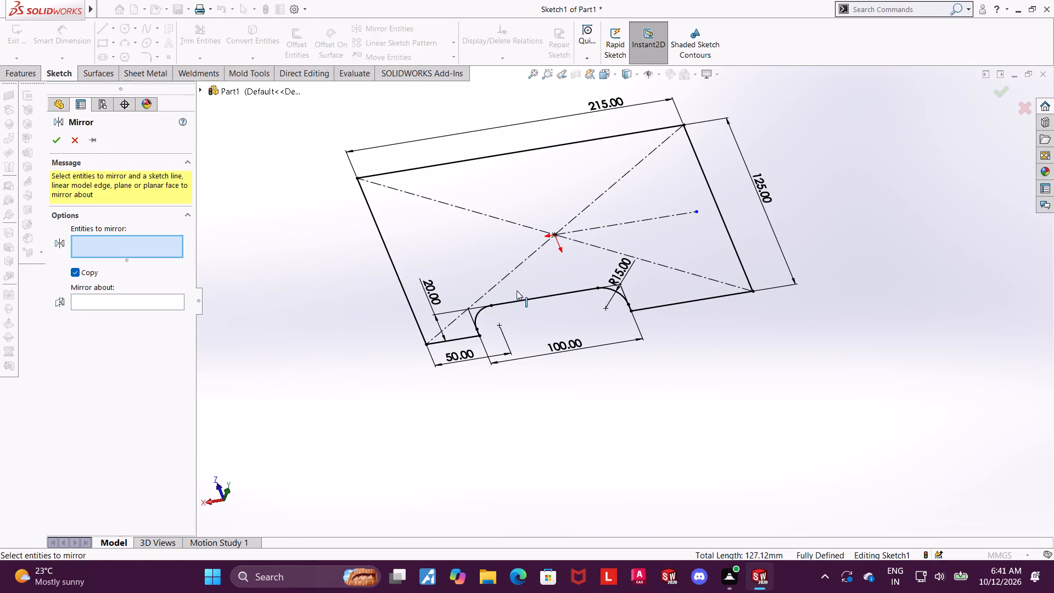
pyautogui.click(556, 295)
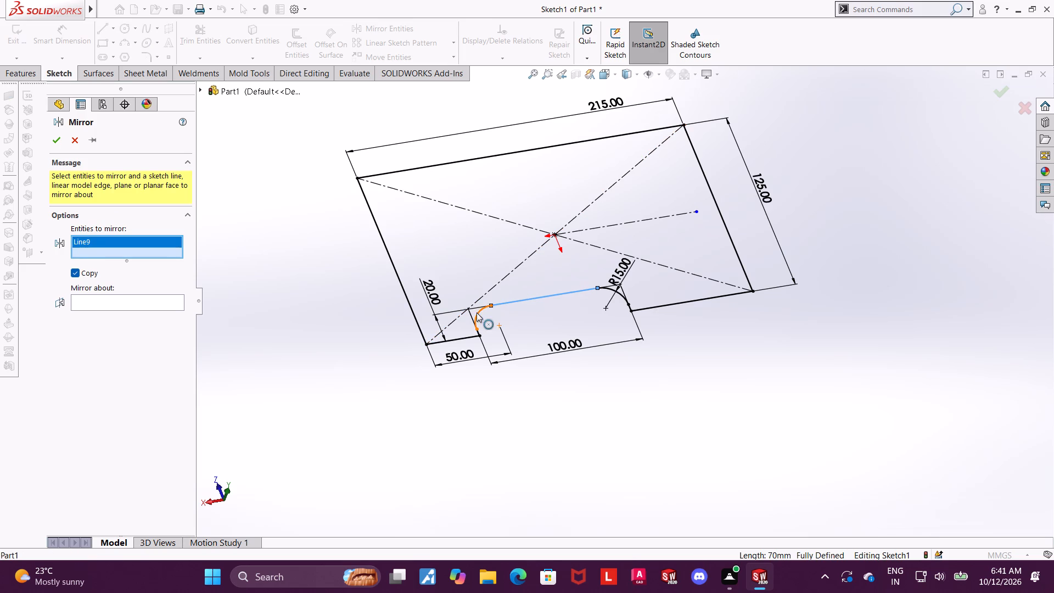
pyautogui.click(478, 311)
pyautogui.scroll(5, 478, 332)
pyautogui.scroll(-7, 586, 312)
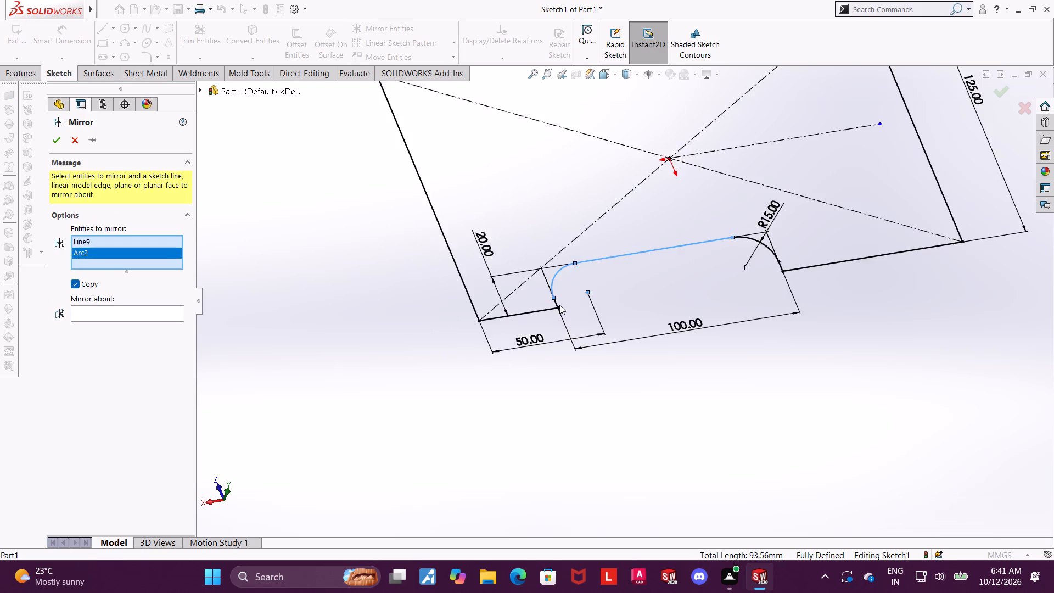
pyautogui.scroll(-4, 559, 305)
pyautogui.click(564, 294)
pyautogui.scroll(3, 979, 224)
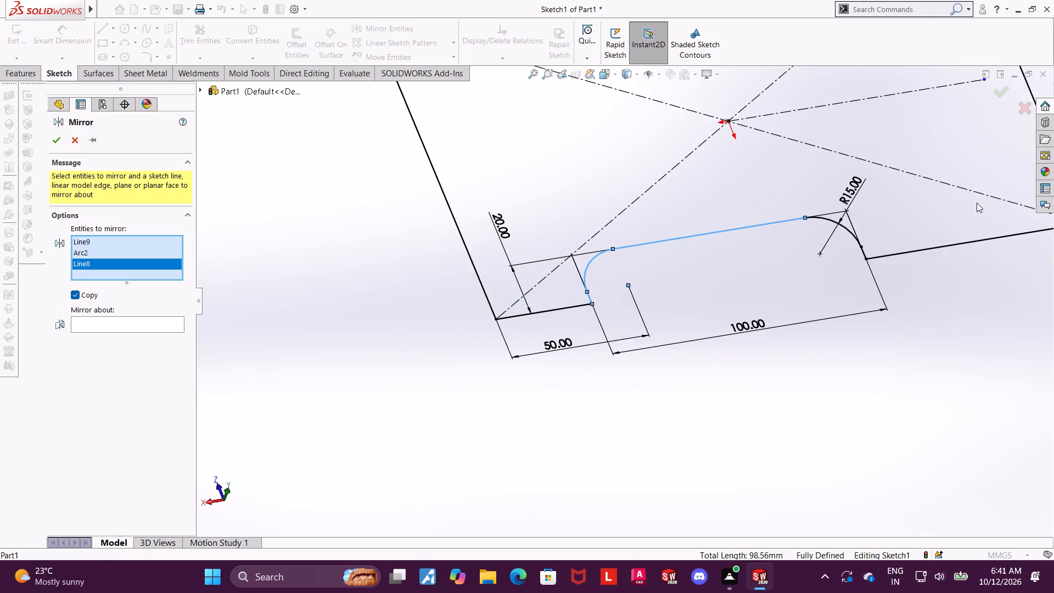
pyautogui.scroll(-2, 831, 233)
pyautogui.click(828, 234)
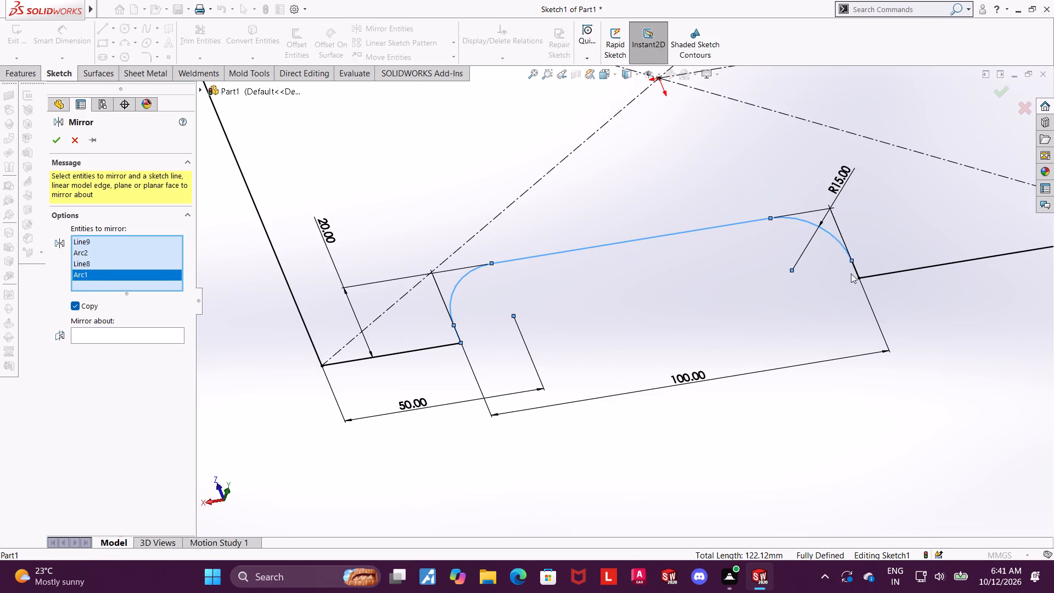
pyautogui.click(857, 270)
pyautogui.scroll(-3, 842, 271)
pyautogui.scroll(7, 820, 259)
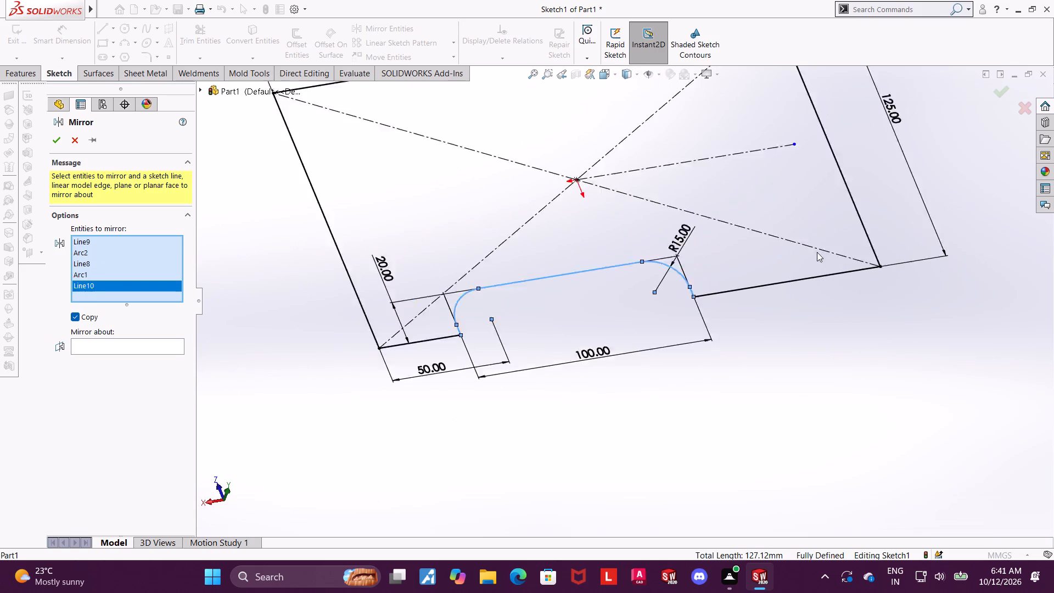
pyautogui.scroll(1, 817, 252)
pyautogui.scroll(-3, 677, 185)
pyautogui.doubleClick(166, 353)
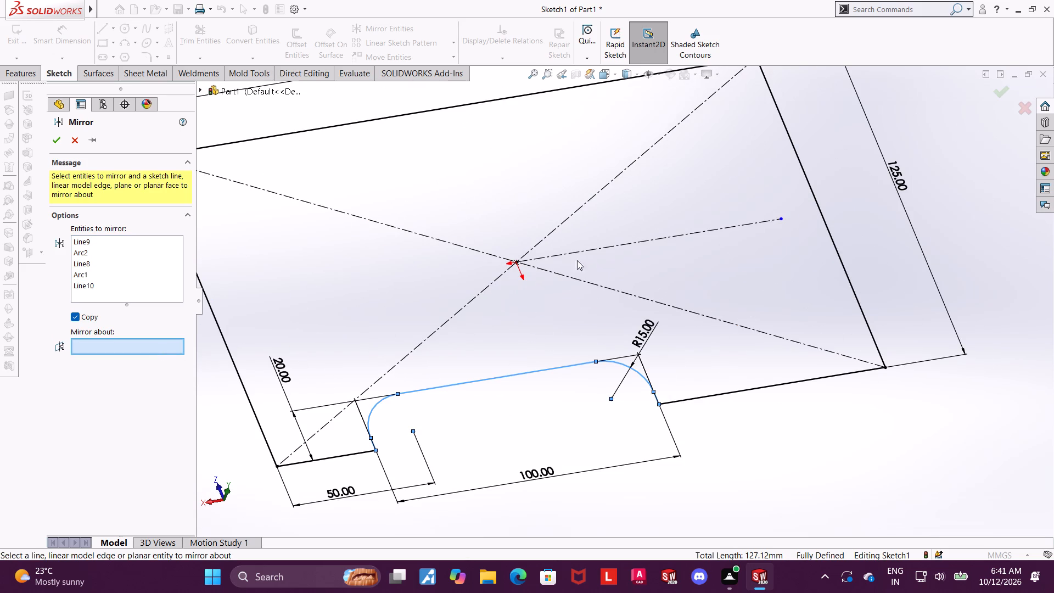
pyautogui.click(588, 250)
pyautogui.scroll(-2, 590, 250)
pyautogui.scroll(5, 413, 263)
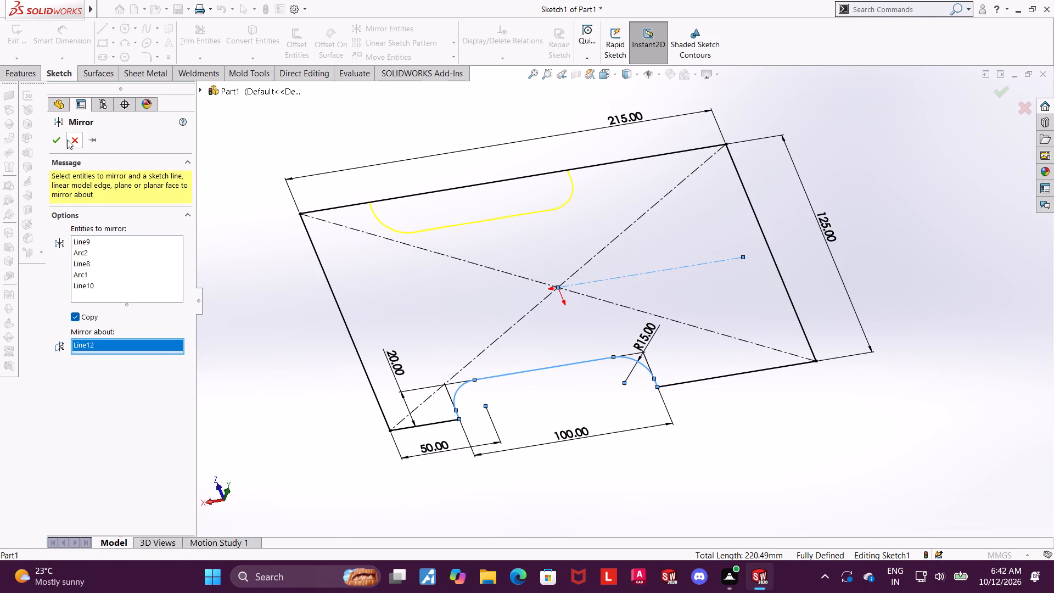
pyautogui.click(62, 139)
# Power trim the segment of the opposite long edge that closes the mirrored notch's opening.
pyautogui.click(606, 74)
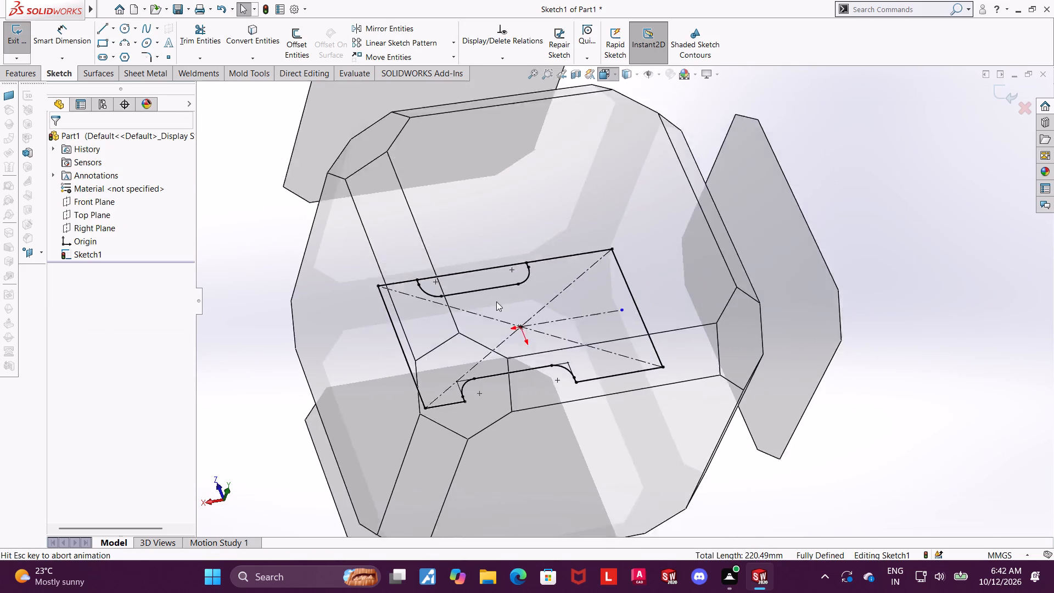
pyautogui.click(485, 322)
pyautogui.click(199, 41)
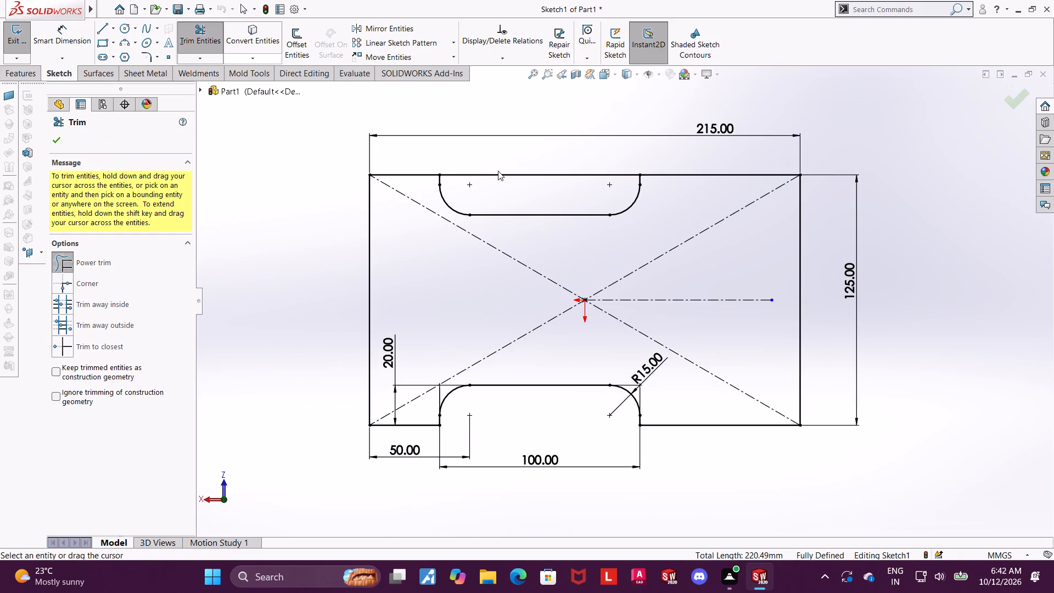
pyautogui.moveTo(522, 194); pyautogui.dragTo(522, 144)
pyautogui.scroll(-2, 709, 205)
pyautogui.scroll(3, 946, 129)
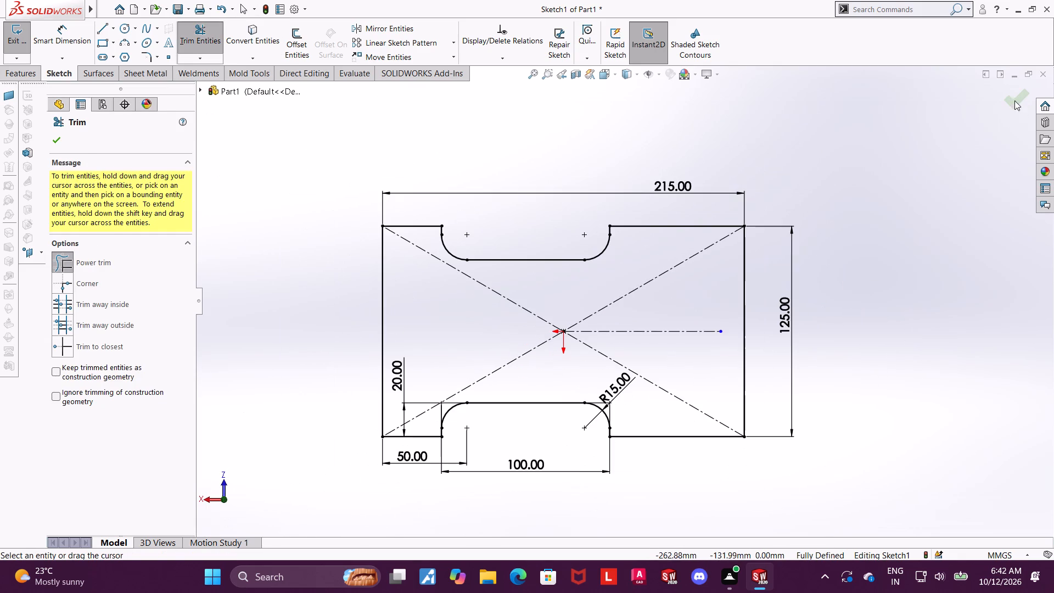
pyautogui.click(1014, 100)
# Exit the completed base sketch with its two notches.
pyautogui.scroll(3, 590, 372)
pyautogui.moveTo(585, 407); pyautogui.dragTo(613, 265, button='middle')
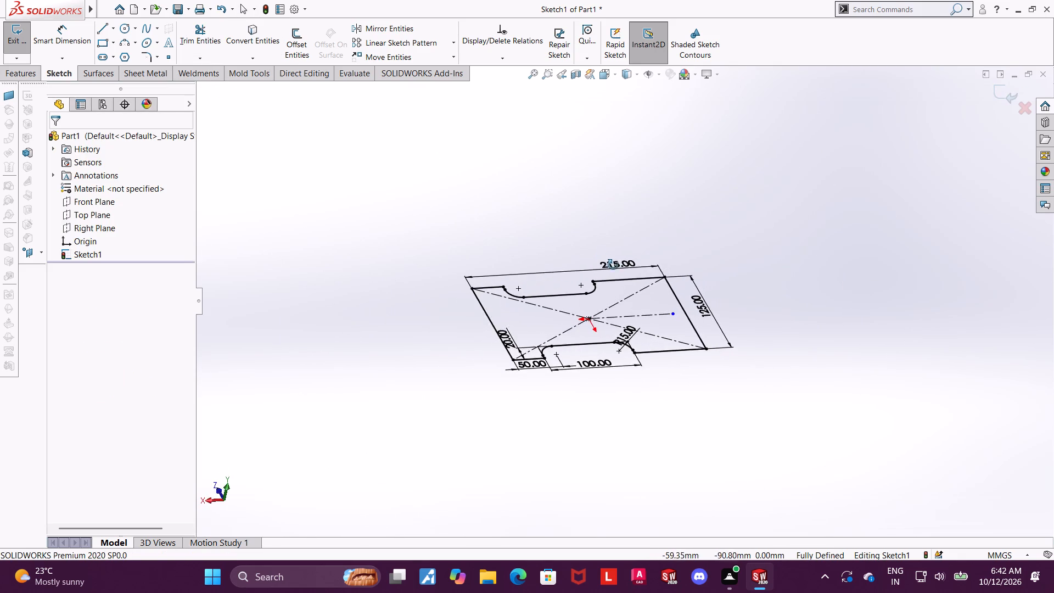
pyautogui.moveTo(613, 265); pyautogui.dragTo(624, 276, button='middle')
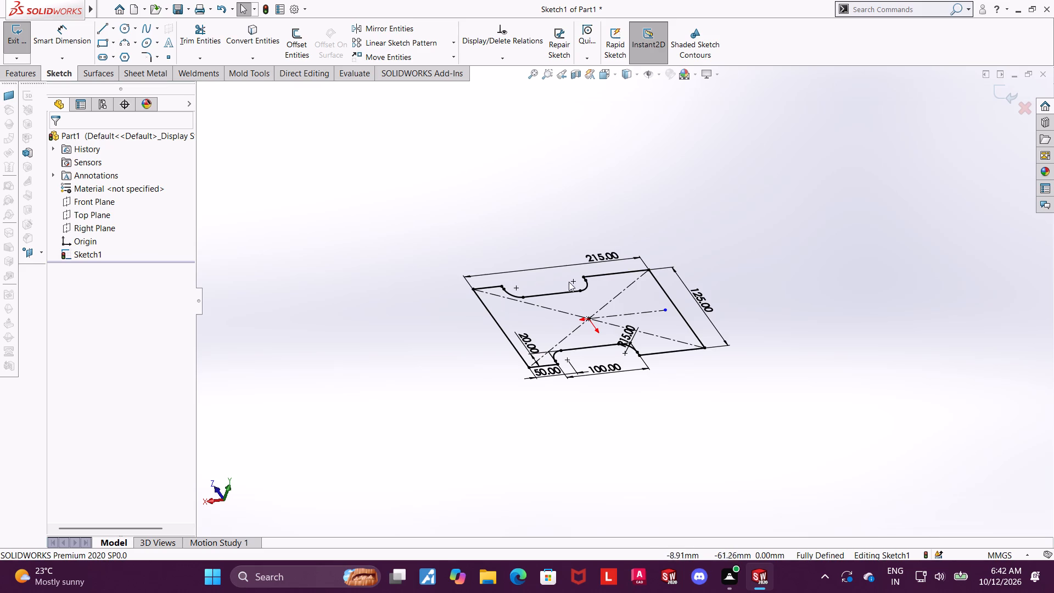
pyautogui.scroll(-1, 636, 267)
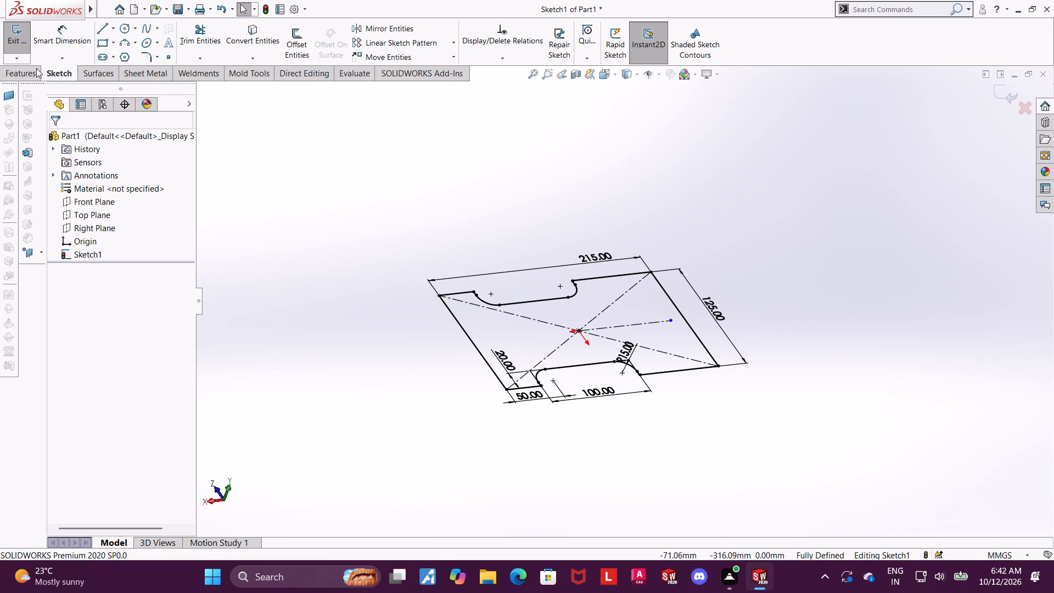
pyautogui.click(1003, 96)
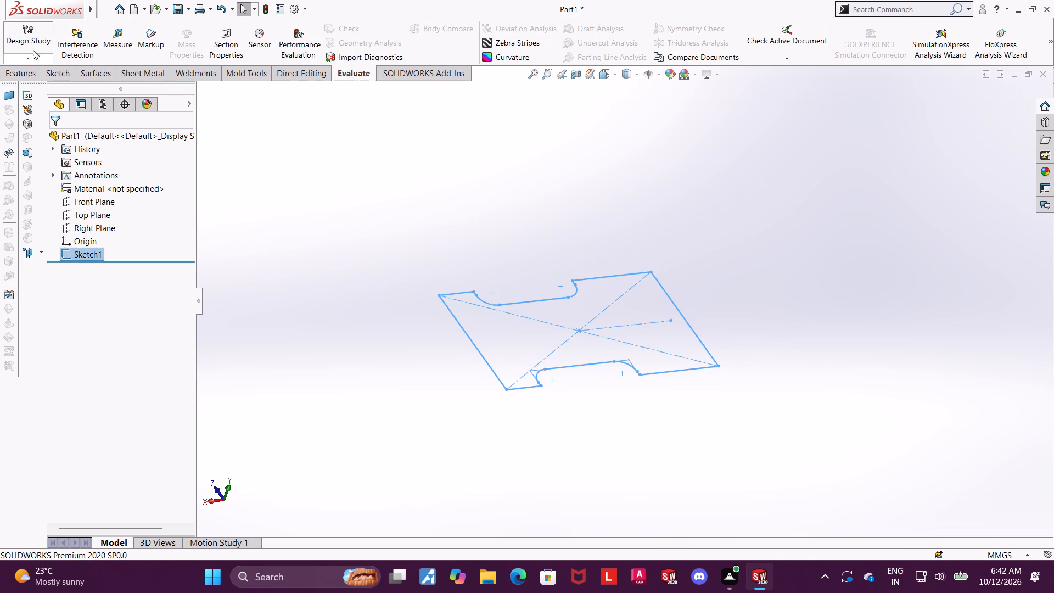
# Extrude the notched base sketch as a blind boss 25 mm deep.
pyautogui.click(22, 76)
pyautogui.click(28, 50)
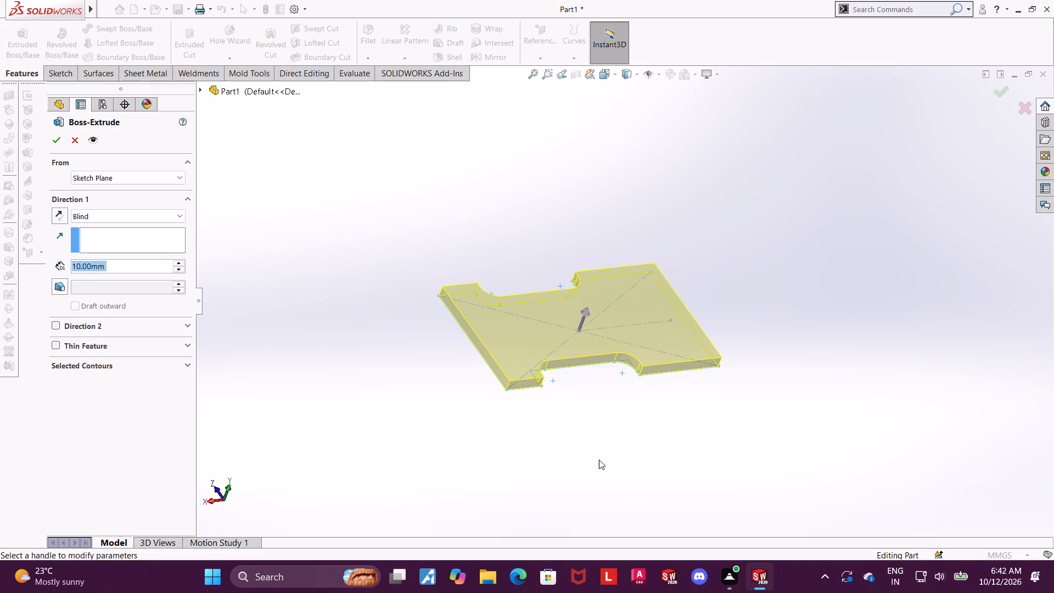
pyautogui.moveTo(599, 459); pyautogui.dragTo(586, 433, button='middle')
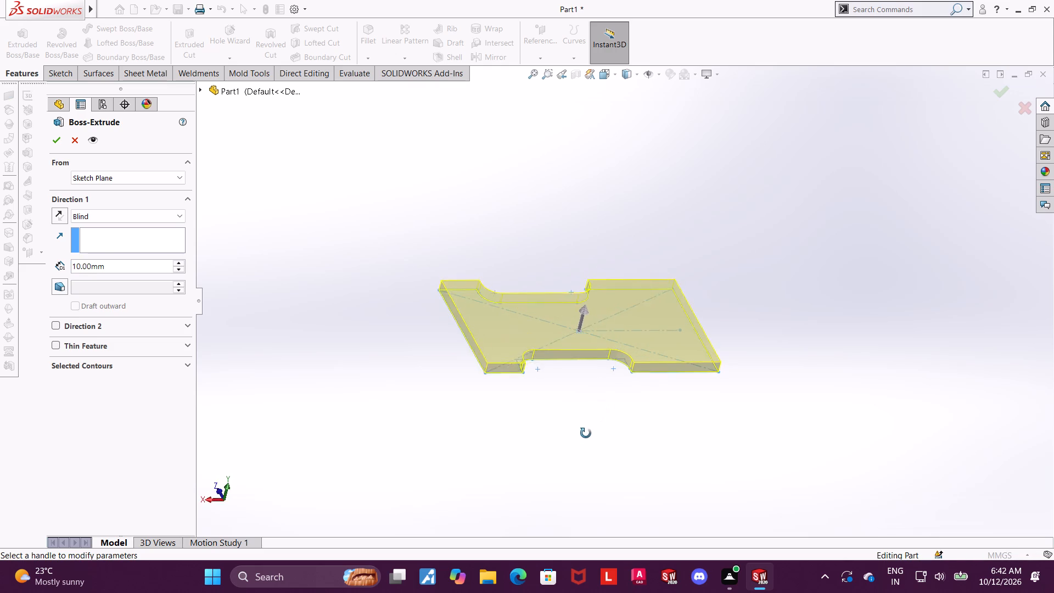
pyautogui.moveTo(586, 433); pyautogui.dragTo(545, 415, button='middle')
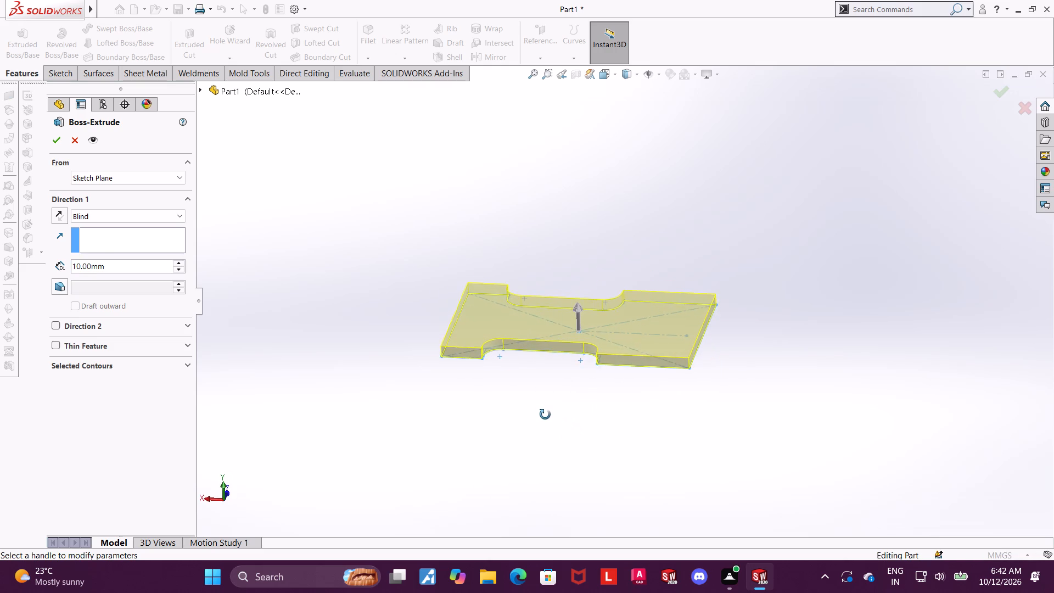
pyautogui.moveTo(545, 415); pyautogui.dragTo(520, 418, button='middle')
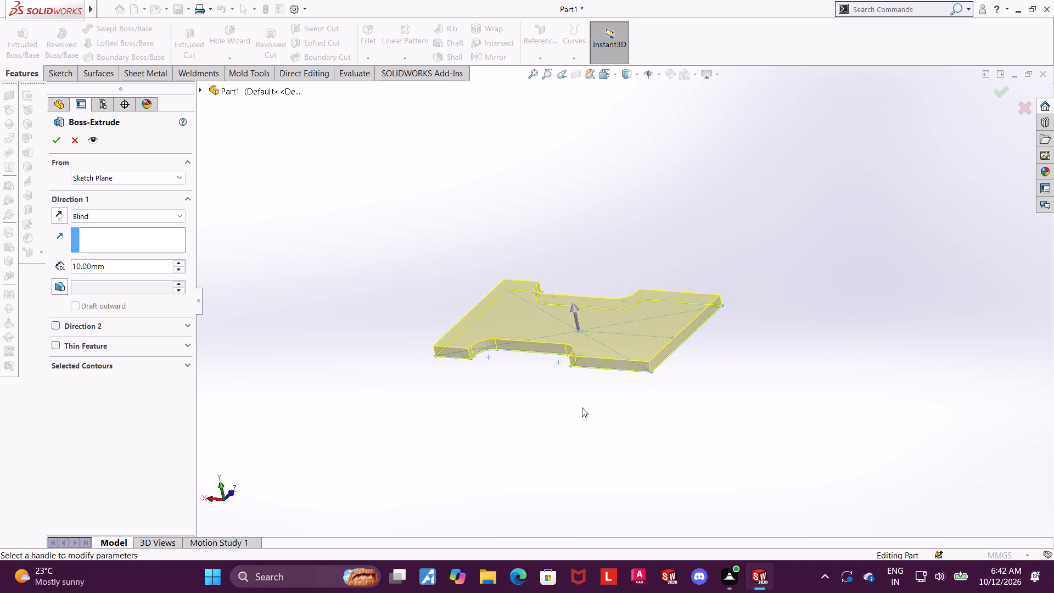
pyautogui.scroll(-4, 668, 374)
pyautogui.scroll(4, 638, 372)
pyautogui.scroll(-1, 625, 320)
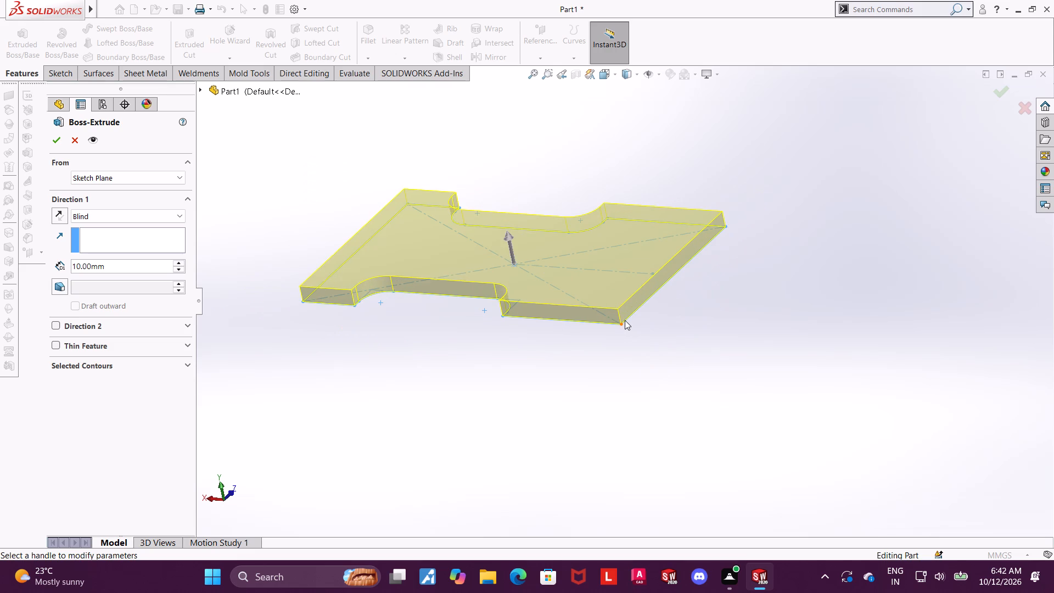
pyautogui.scroll(-1, 625, 320)
pyautogui.press('2')
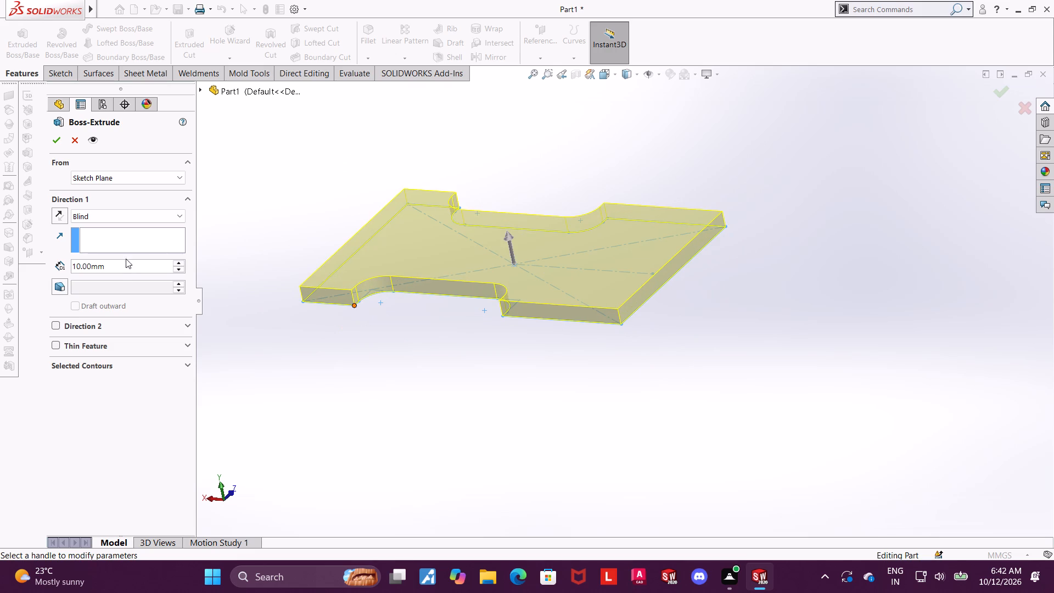
pyautogui.click(122, 275)
pyautogui.click(124, 260)
pyautogui.click(126, 265)
pyautogui.moveTo(126, 265); pyautogui.dragTo(0, 270)
pyautogui.moveTo(126, 268); pyautogui.dragTo(0, 242)
pyautogui.press('2')
pyautogui.press('5')
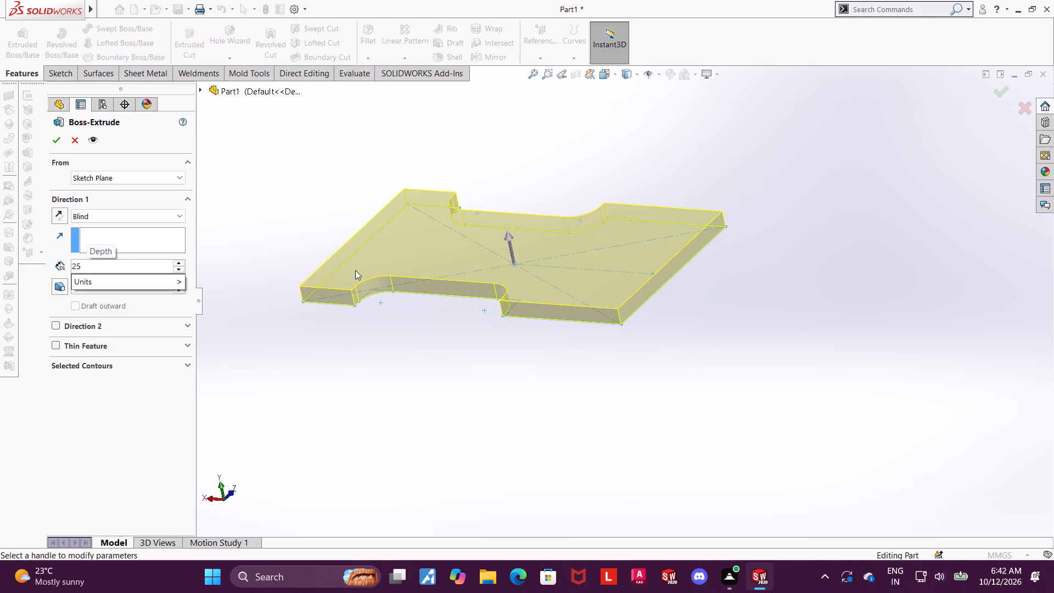
pyautogui.scroll(1, 634, 300)
pyautogui.scroll(-1, 638, 292)
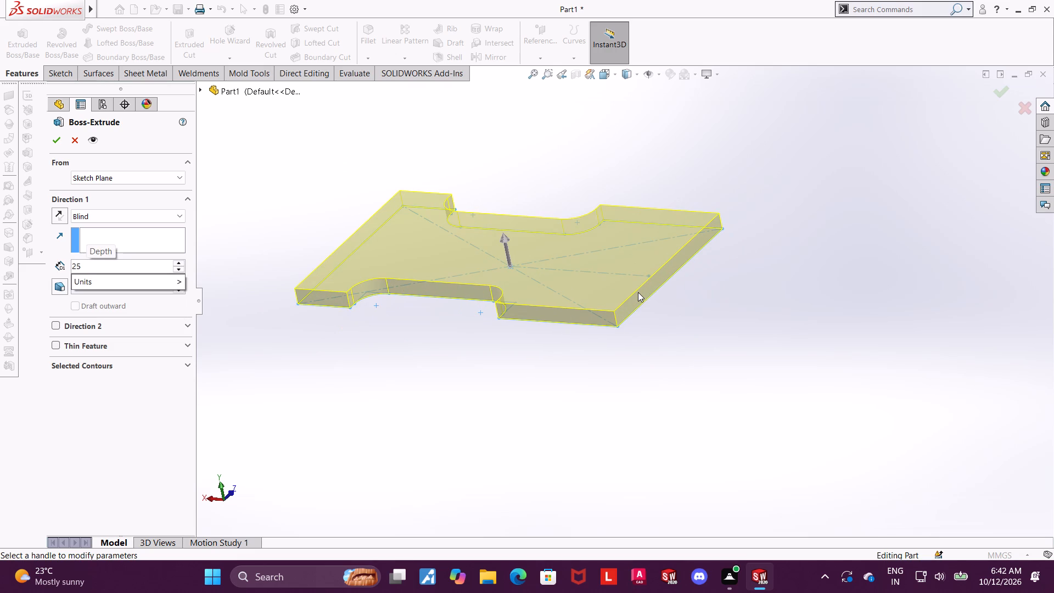
pyautogui.press('Return')
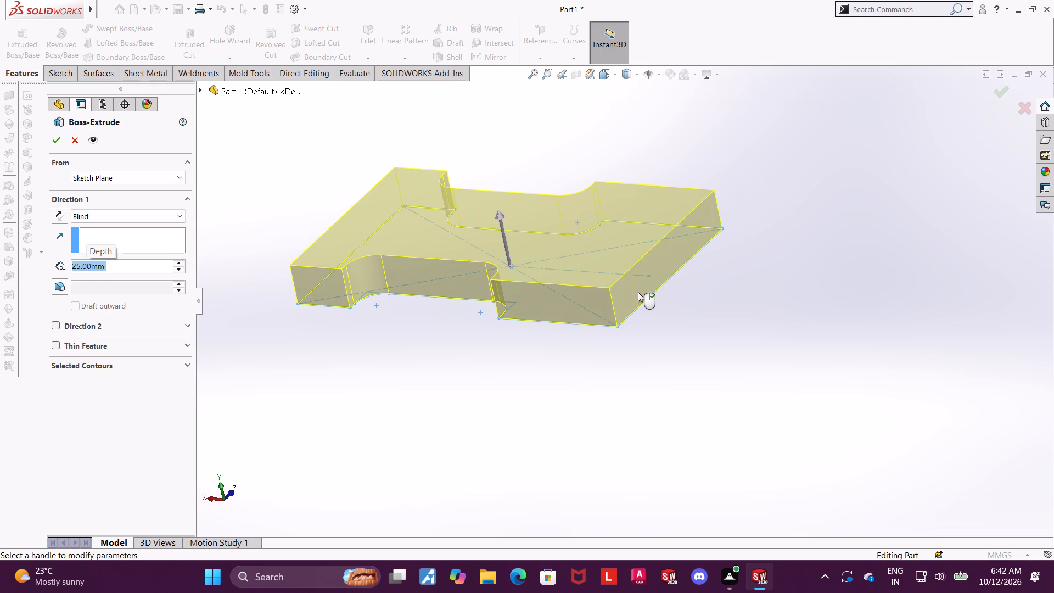
pyautogui.click(53, 136)
# Measure a vertical edge inside one notch and its distance to the plate's end face, then clear the selection.
pyautogui.scroll(2, 377, 217)
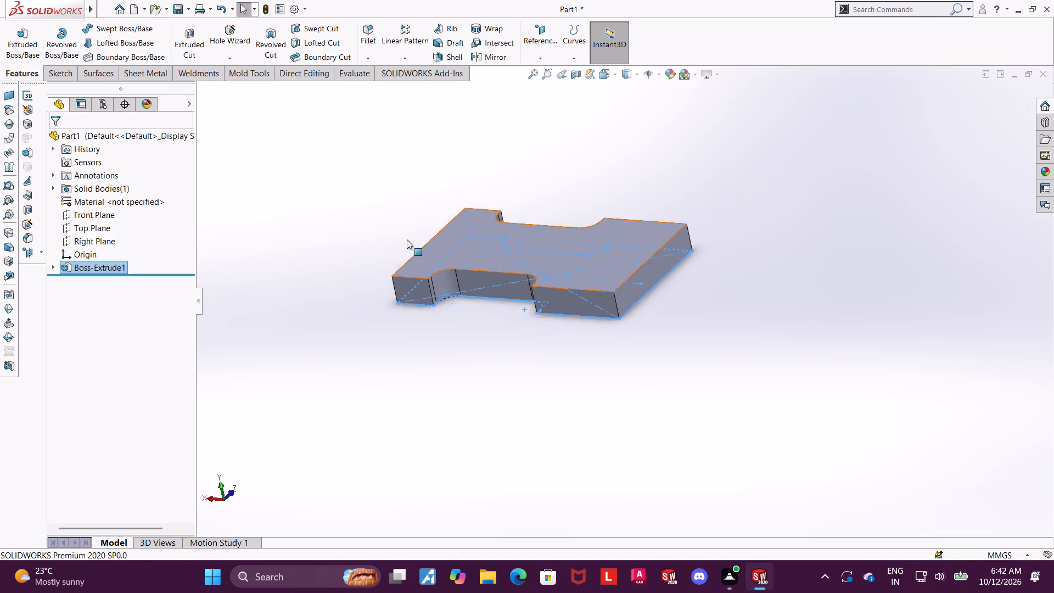
pyautogui.scroll(3, 407, 239)
pyautogui.moveTo(487, 193); pyautogui.dragTo(599, 260, button='middle')
pyautogui.click(664, 292)
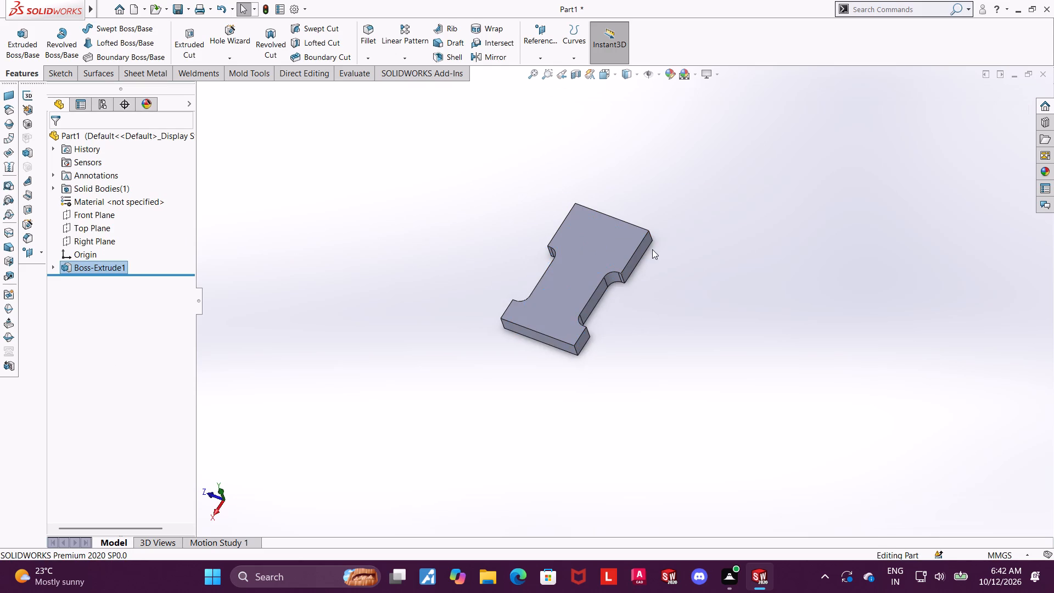
pyautogui.scroll(-3, 652, 249)
pyautogui.moveTo(614, 252); pyautogui.dragTo(614, 209, button='middle')
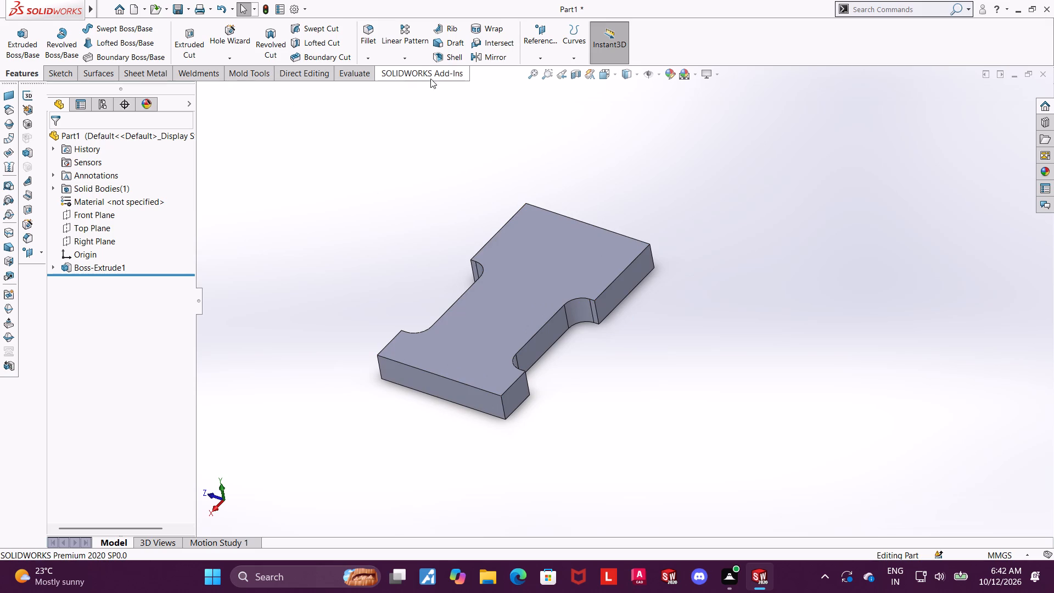
pyautogui.click(372, 74)
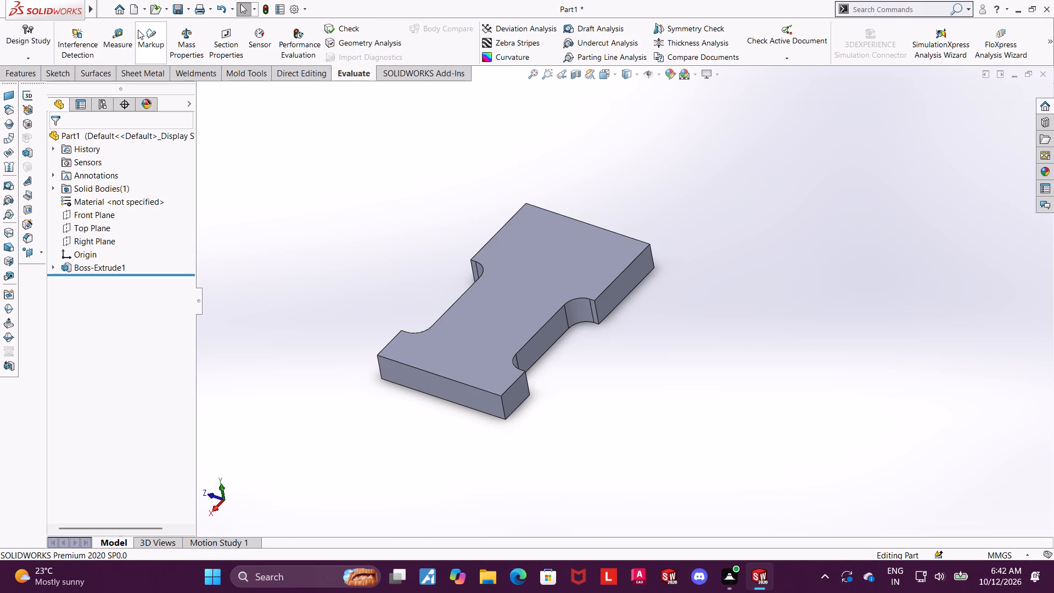
pyautogui.click(123, 36)
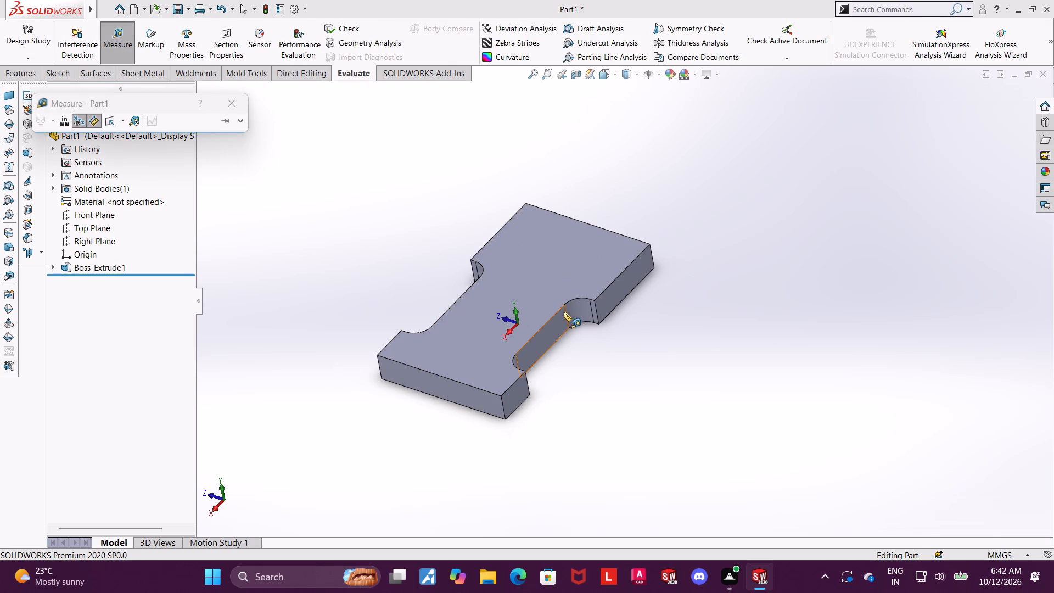
pyautogui.click(565, 312)
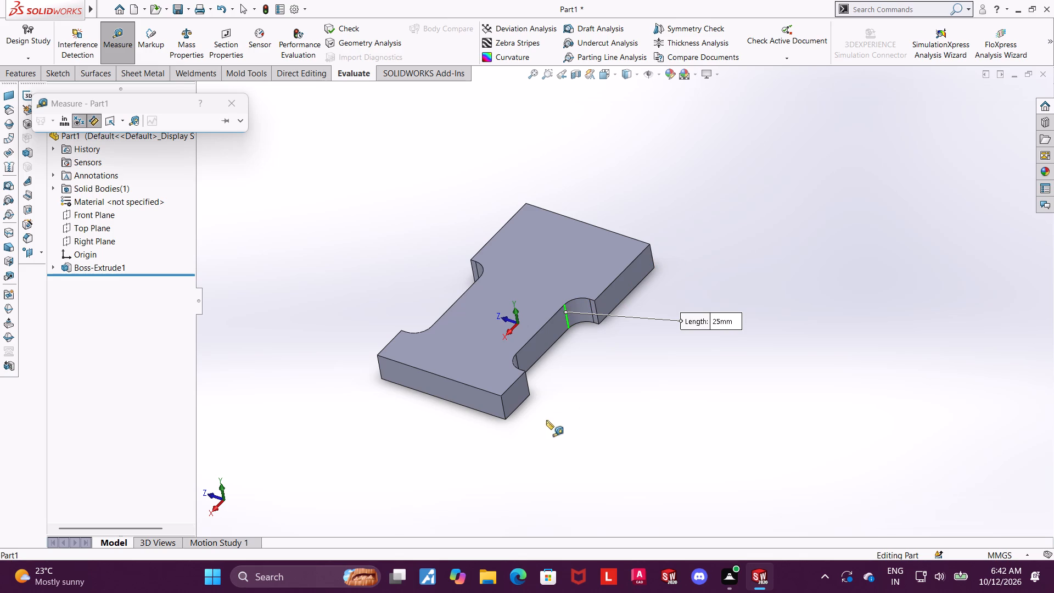
pyautogui.click(494, 406)
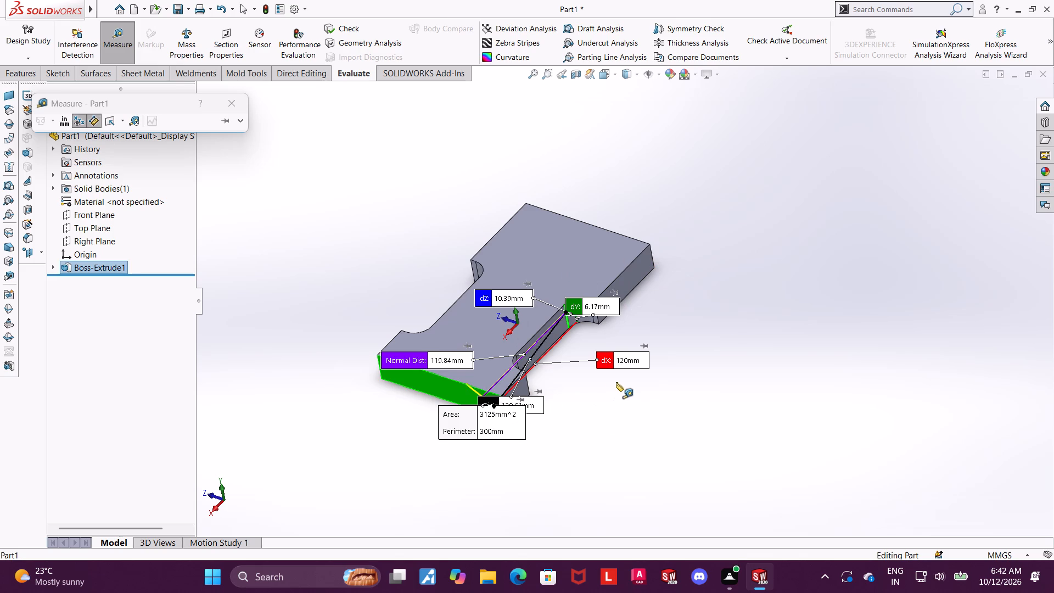
pyautogui.scroll(1, 616, 382)
pyautogui.scroll(-1, 610, 357)
pyautogui.scroll(-2, 530, 357)
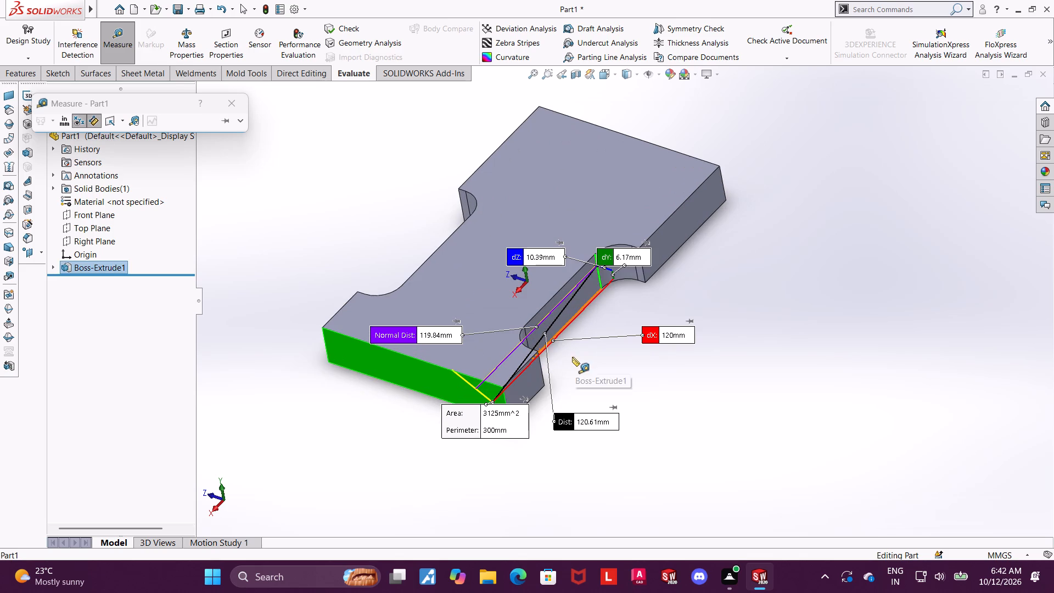
pyautogui.scroll(-1, 607, 363)
pyautogui.moveTo(600, 354); pyautogui.dragTo(564, 421, button='middle')
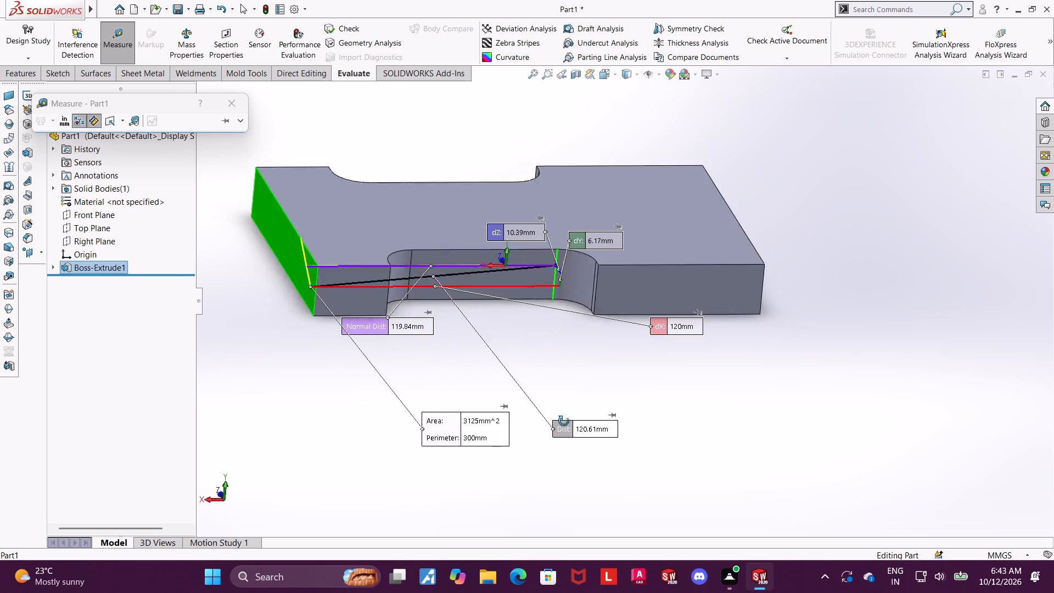
pyautogui.moveTo(564, 421); pyautogui.dragTo(585, 418, button='middle')
pyautogui.click(590, 394)
# Measure a notch's rounded corner face and its distance to the adjacent end face of the plate.
pyautogui.moveTo(501, 333); pyautogui.dragTo(504, 370, button='middle')
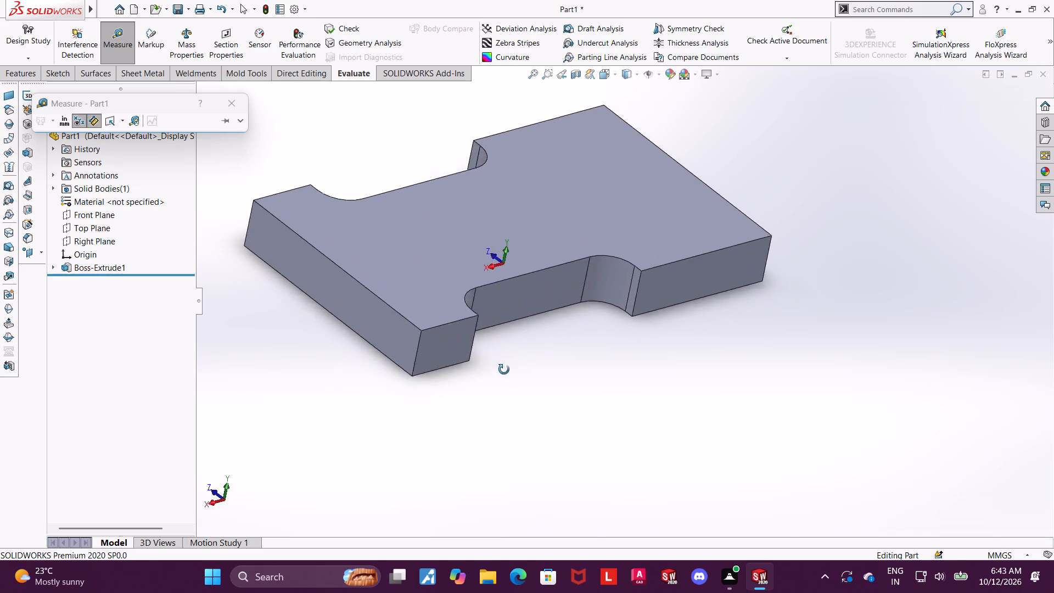
pyautogui.moveTo(504, 370); pyautogui.dragTo(492, 354, button='middle')
pyautogui.moveTo(456, 293); pyautogui.dragTo(431, 294, button='middle')
pyautogui.scroll(1, 431, 294)
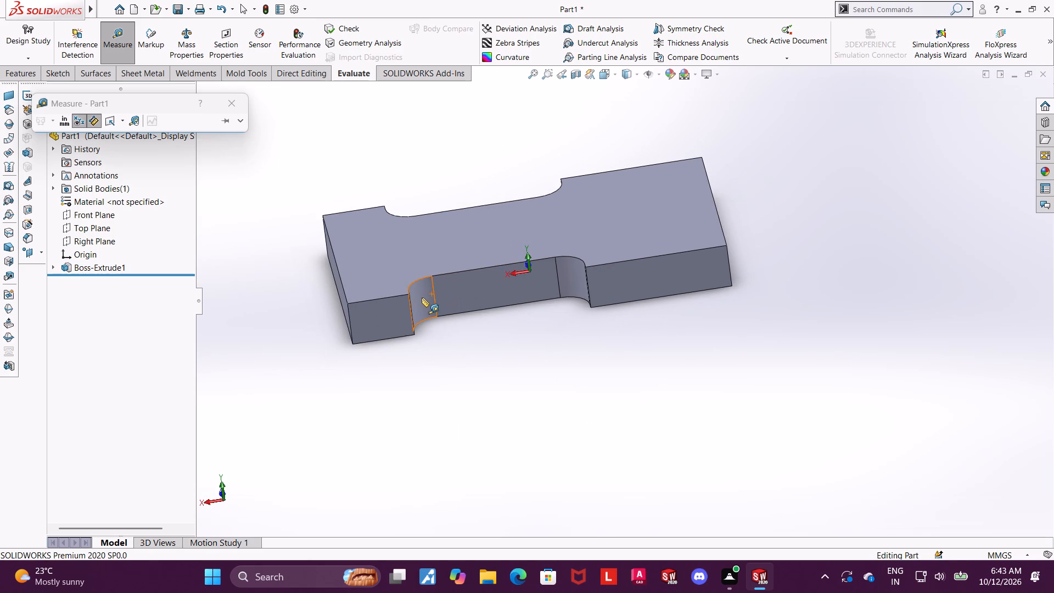
pyautogui.moveTo(412, 300); pyautogui.dragTo(402, 303, button='middle')
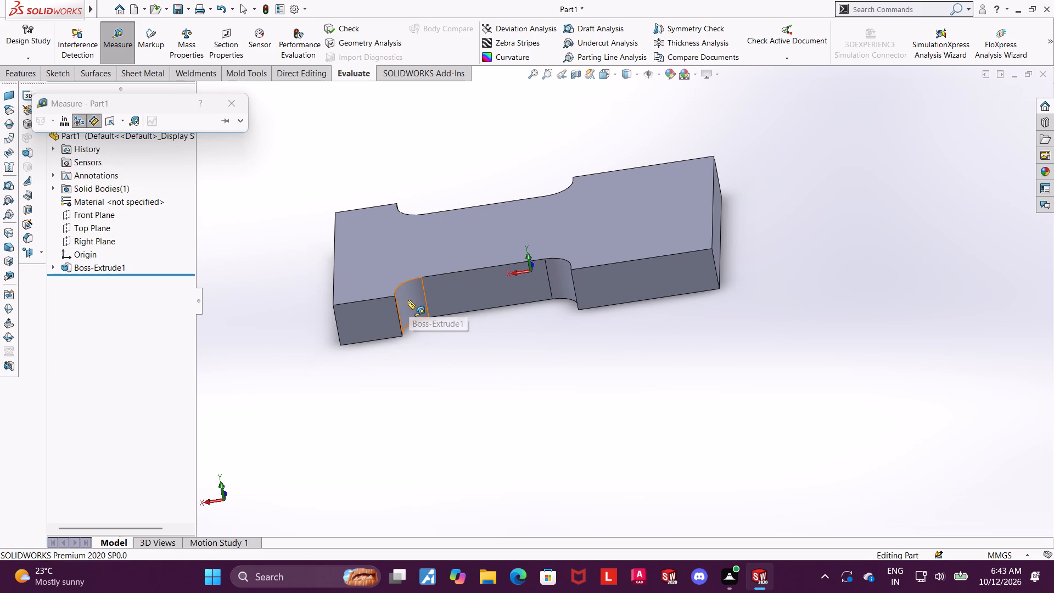
pyautogui.click(407, 300)
pyautogui.moveTo(400, 305); pyautogui.dragTo(440, 300, button='middle')
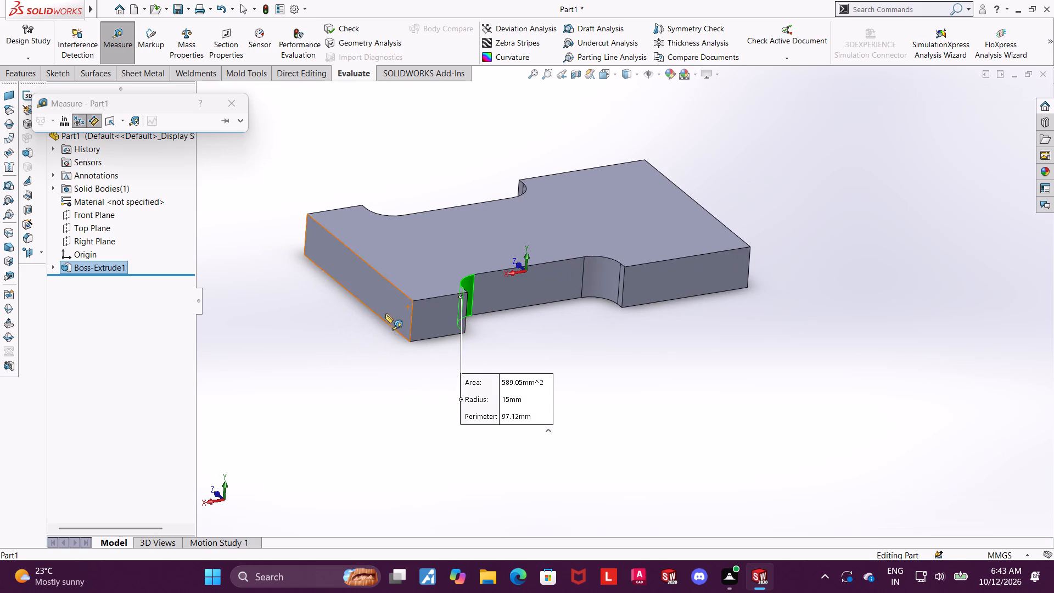
pyautogui.click(385, 314)
pyautogui.moveTo(560, 336); pyautogui.dragTo(547, 343, button='middle')
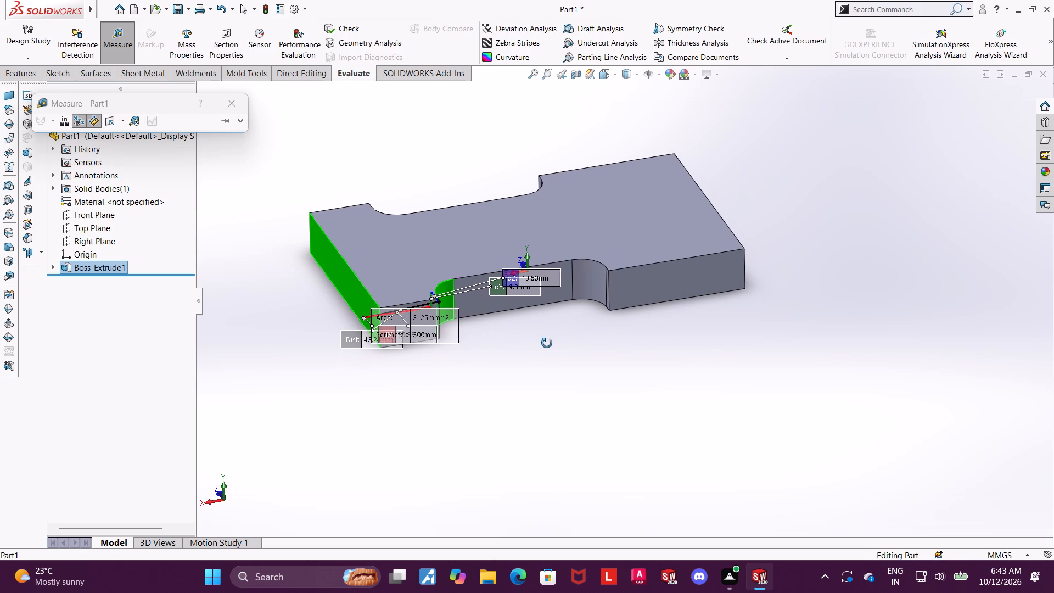
pyautogui.moveTo(547, 343); pyautogui.dragTo(548, 346, button='middle')
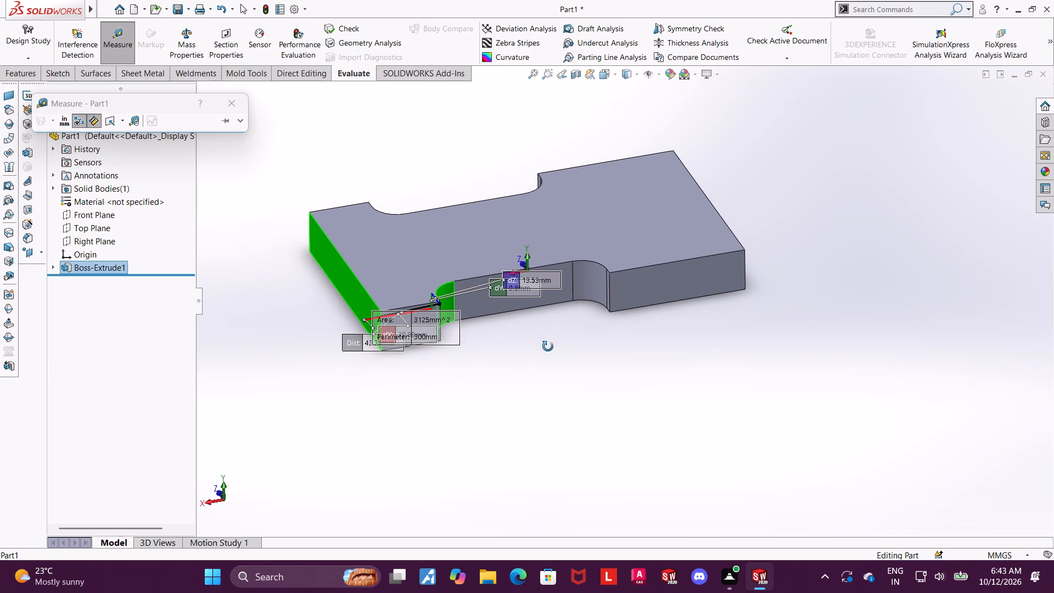
pyautogui.moveTo(548, 346); pyautogui.dragTo(532, 351, button='middle')
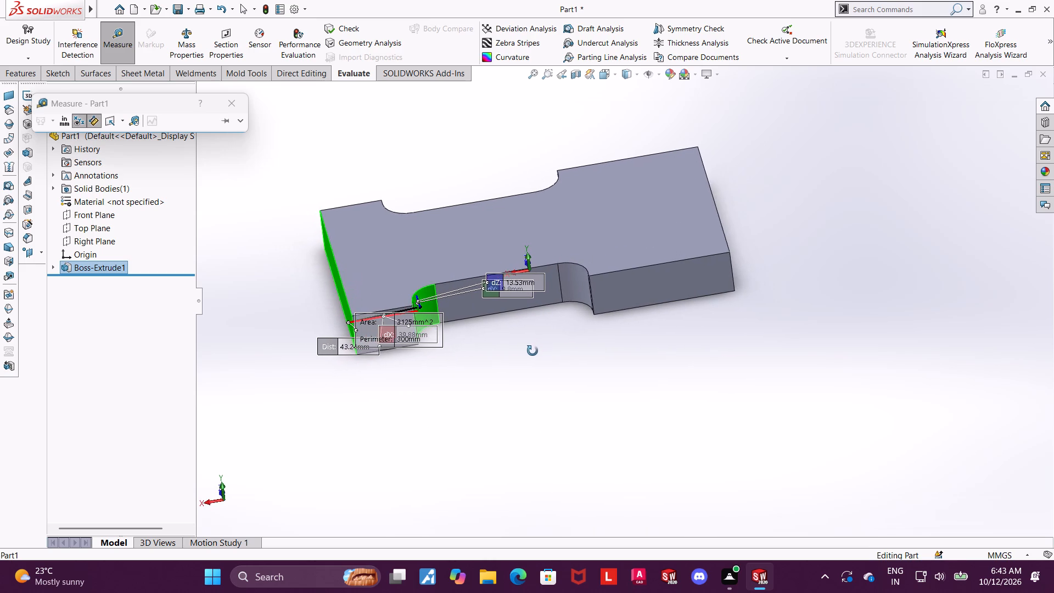
pyautogui.moveTo(532, 351); pyautogui.dragTo(496, 364, button='middle')
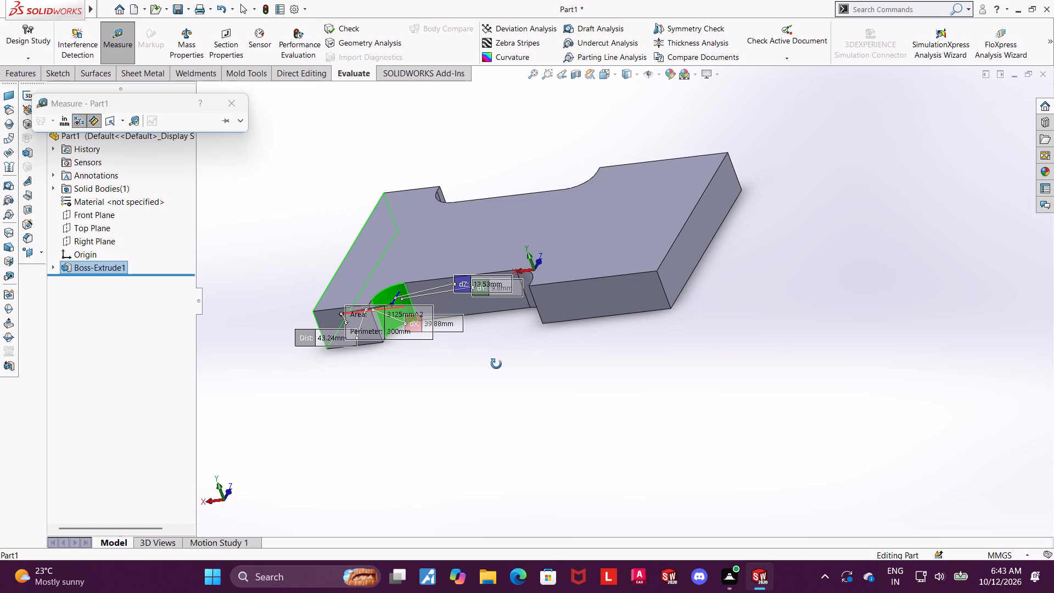
pyautogui.moveTo(496, 364); pyautogui.dragTo(499, 365, button='middle')
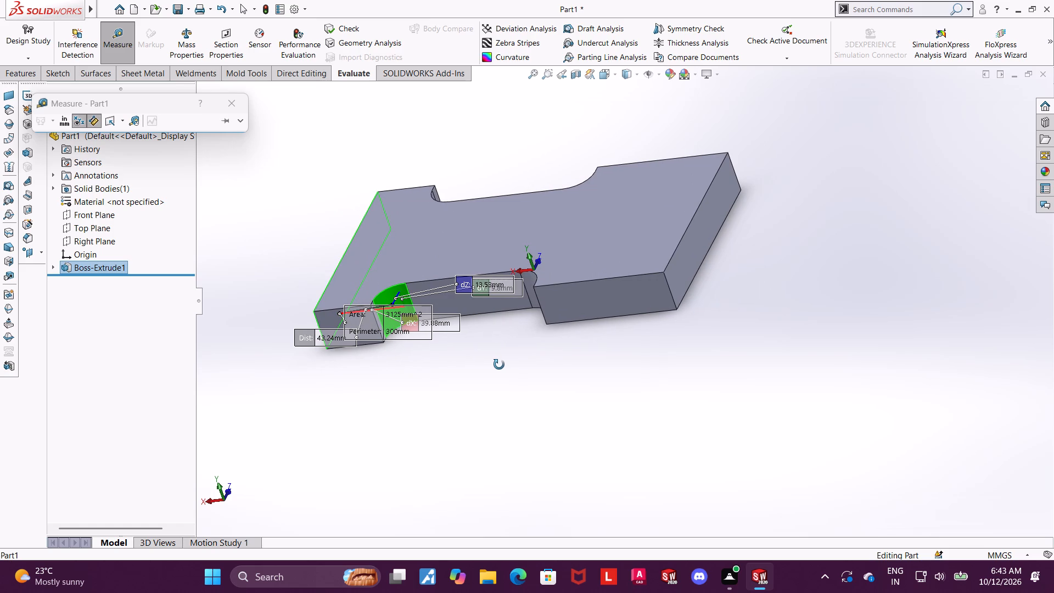
pyautogui.moveTo(499, 365); pyautogui.dragTo(479, 365, button='middle')
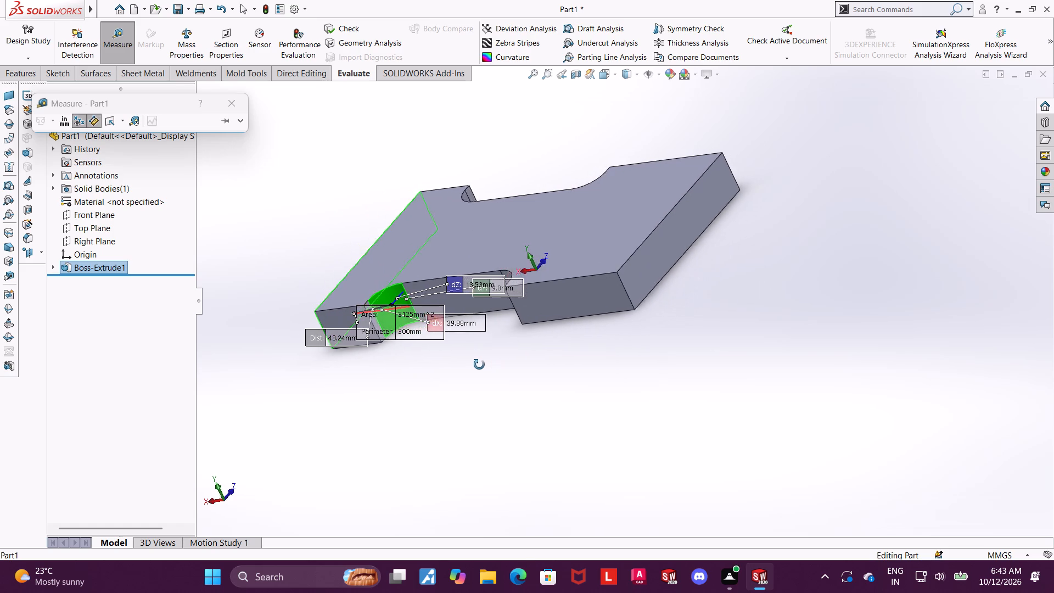
pyautogui.moveTo(479, 365); pyautogui.dragTo(513, 374, button='middle')
pyautogui.scroll(1, 512, 373)
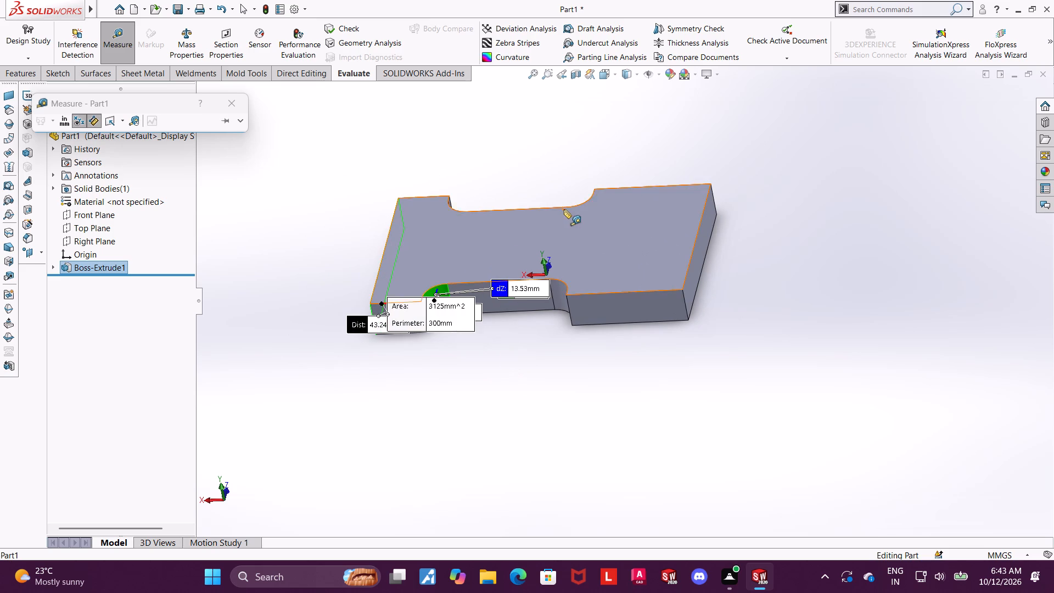
pyautogui.scroll(-1, 564, 209)
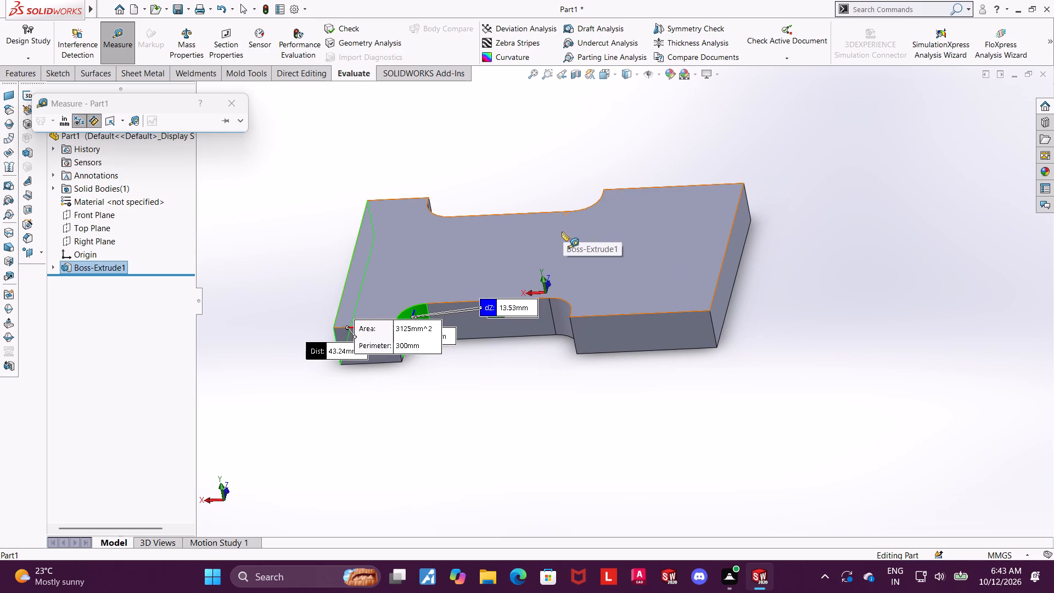
pyautogui.press('Escape')
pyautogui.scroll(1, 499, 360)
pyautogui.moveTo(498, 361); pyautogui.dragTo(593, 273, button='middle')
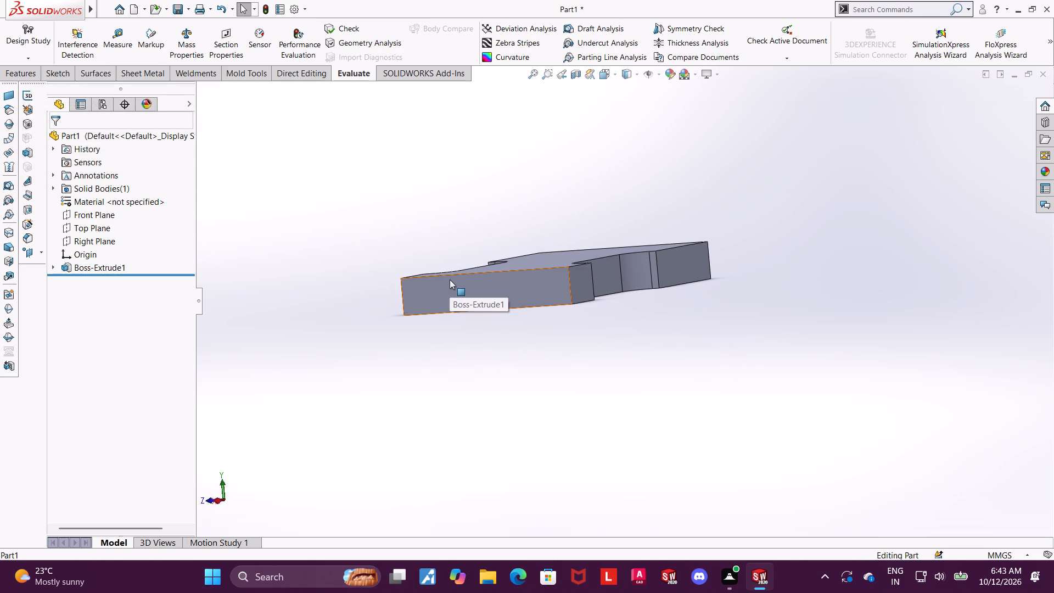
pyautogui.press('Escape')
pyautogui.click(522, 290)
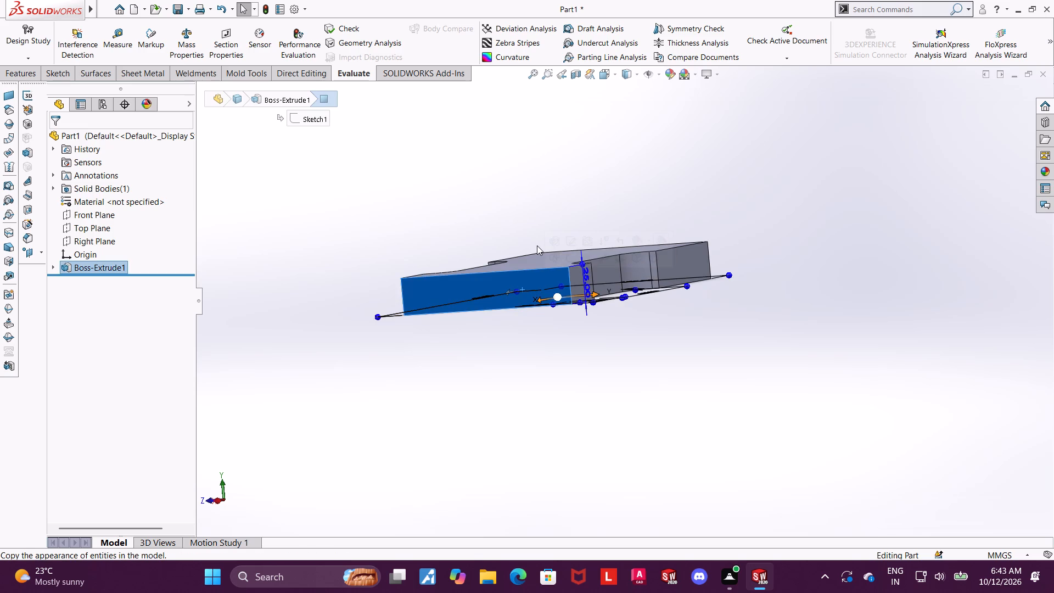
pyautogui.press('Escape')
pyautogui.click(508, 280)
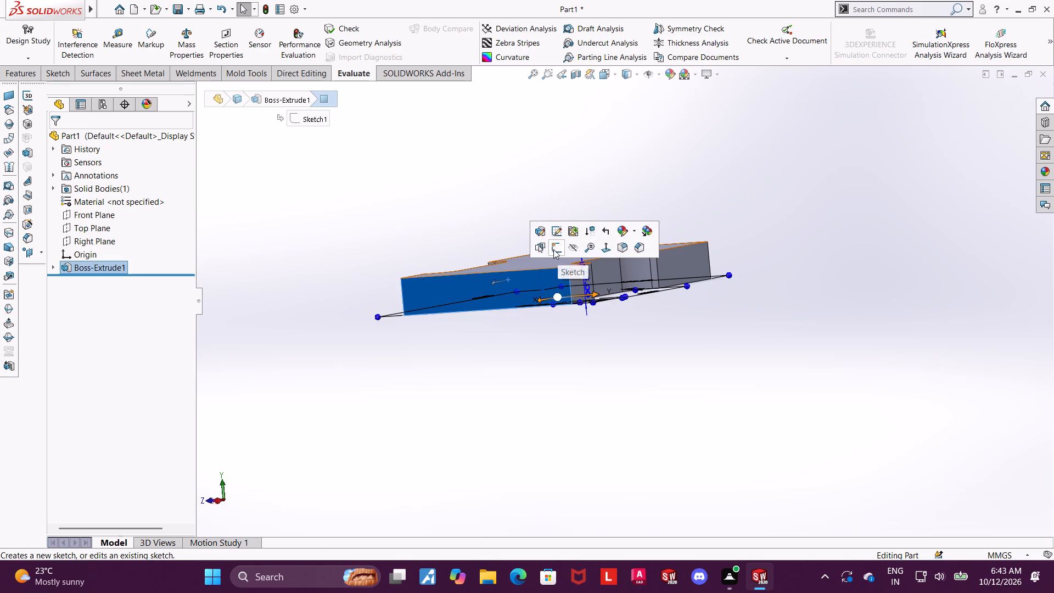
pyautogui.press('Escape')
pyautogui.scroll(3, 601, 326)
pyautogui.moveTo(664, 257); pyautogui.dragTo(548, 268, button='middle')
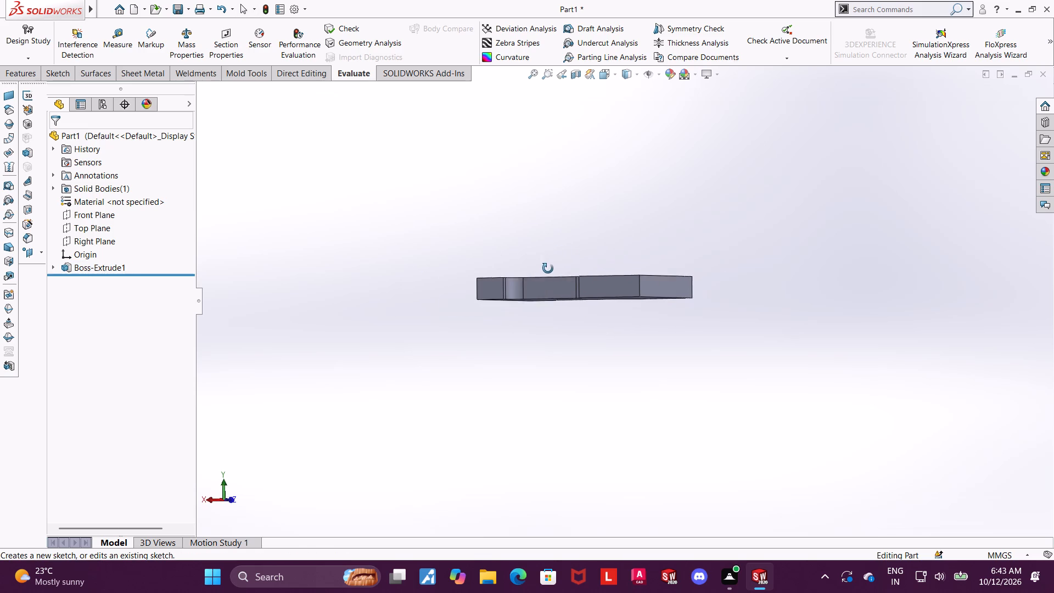
# Examine the extruded notched plate from above, below and the side.
pyautogui.moveTo(548, 268); pyautogui.dragTo(581, 225, button='middle')
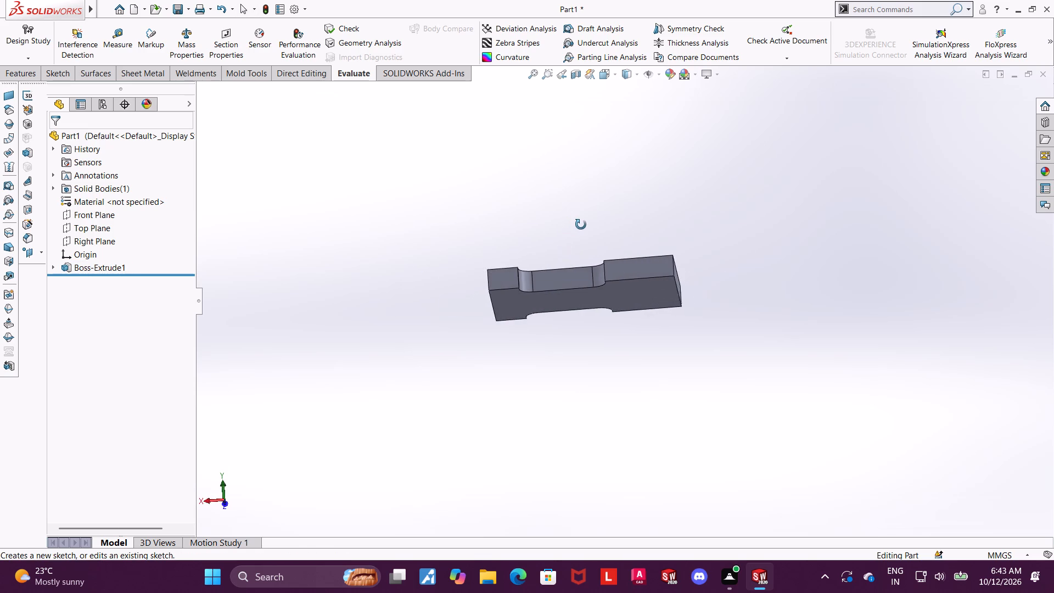
pyautogui.moveTo(581, 225); pyautogui.dragTo(566, 237, button='middle')
pyautogui.scroll(-1, 619, 227)
pyautogui.moveTo(651, 239); pyautogui.dragTo(667, 258, button='middle')
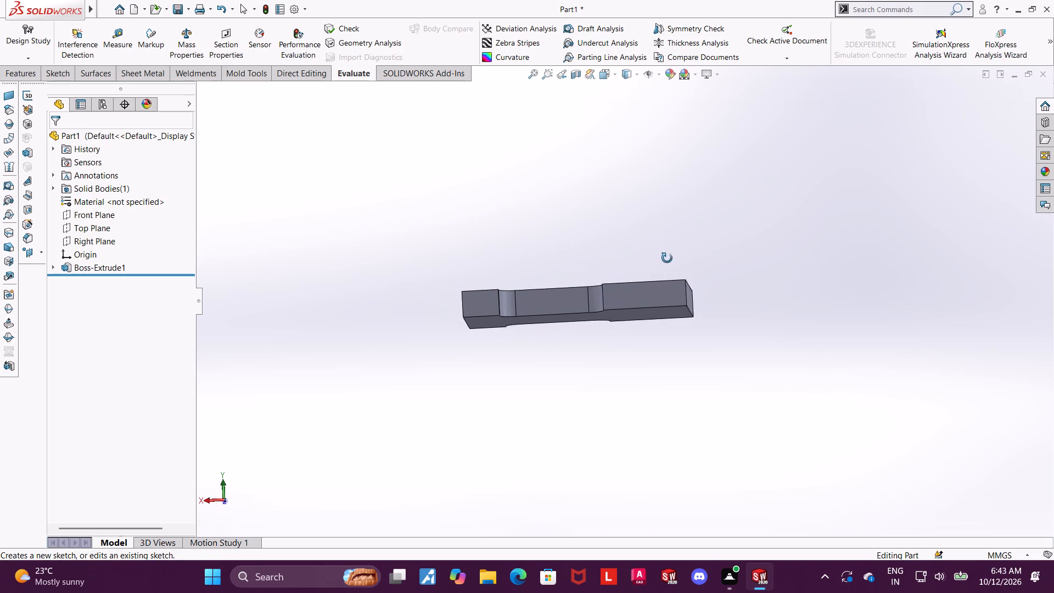
pyautogui.moveTo(667, 258); pyautogui.dragTo(661, 271, button='middle')
pyautogui.moveTo(654, 227); pyautogui.dragTo(668, 267, button='middle')
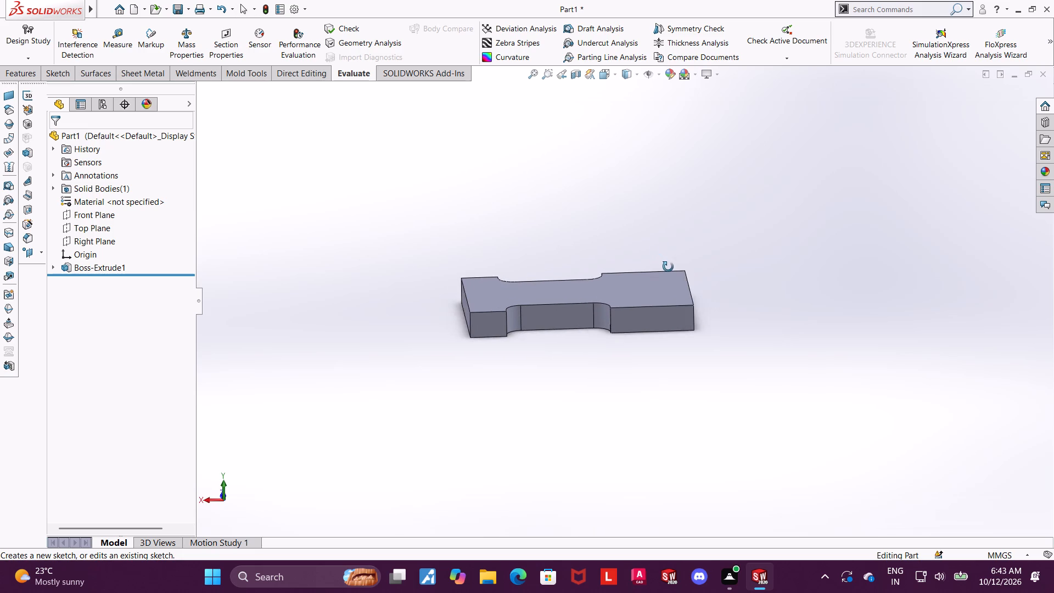
pyautogui.moveTo(668, 267); pyautogui.dragTo(660, 262, button='middle')
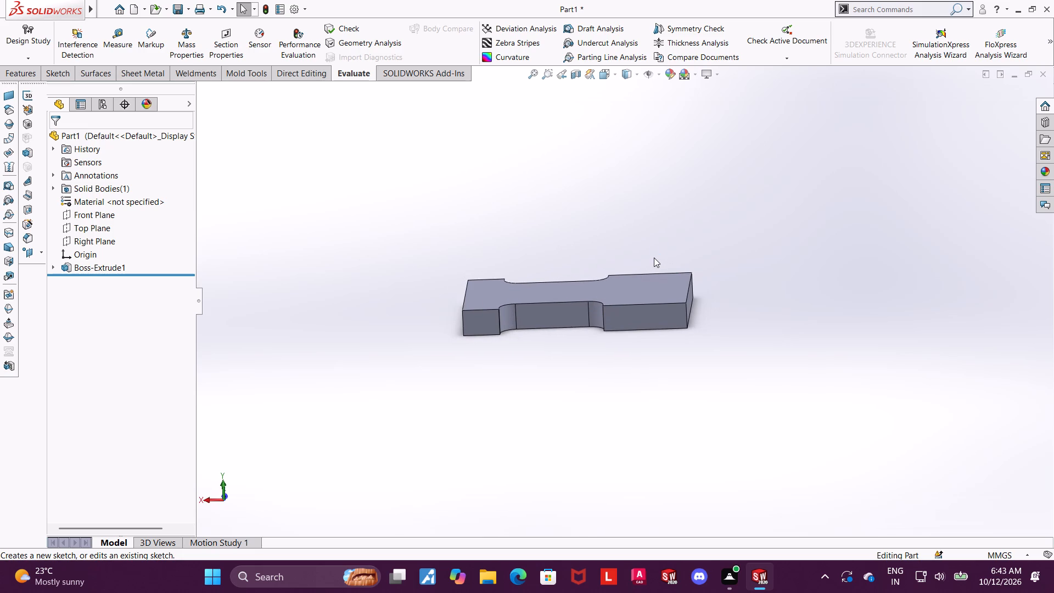
pyautogui.scroll(-1, 654, 258)
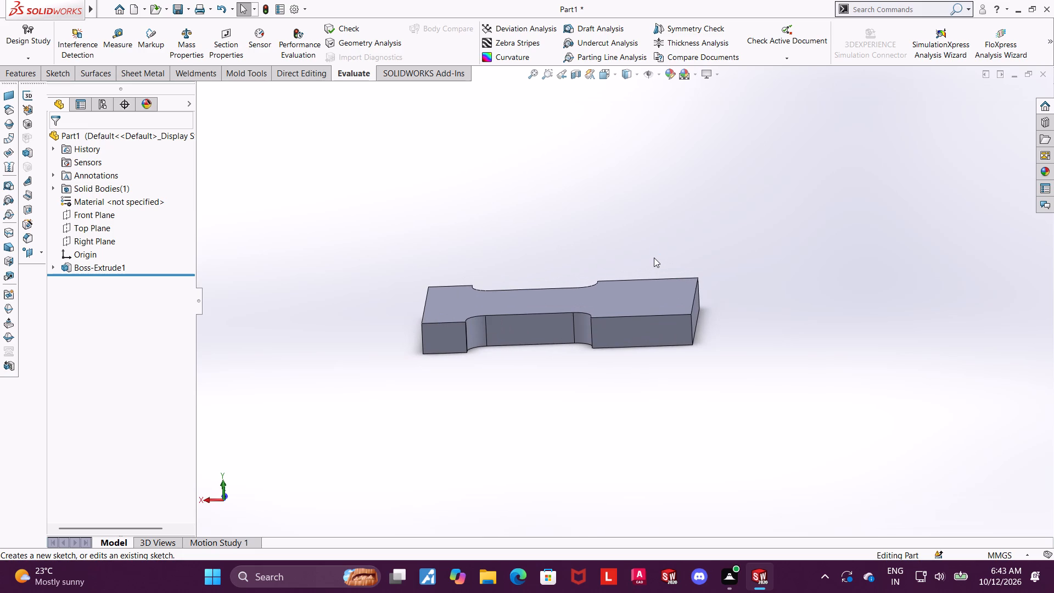
pyautogui.scroll(1, 654, 258)
# Start a new sketch on the plate's end face nearest the notches and view it straight on.
pyautogui.moveTo(624, 271); pyautogui.dragTo(638, 253, button='middle')
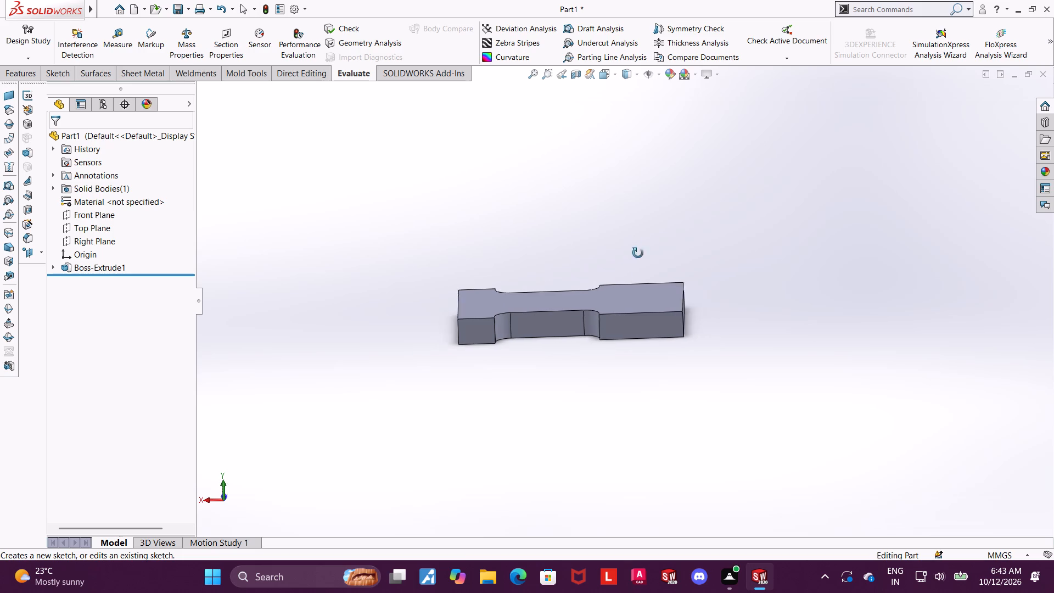
pyautogui.moveTo(638, 253); pyautogui.dragTo(673, 237, button='middle')
pyautogui.scroll(1, 669, 239)
pyautogui.click(494, 305)
pyautogui.click(543, 276)
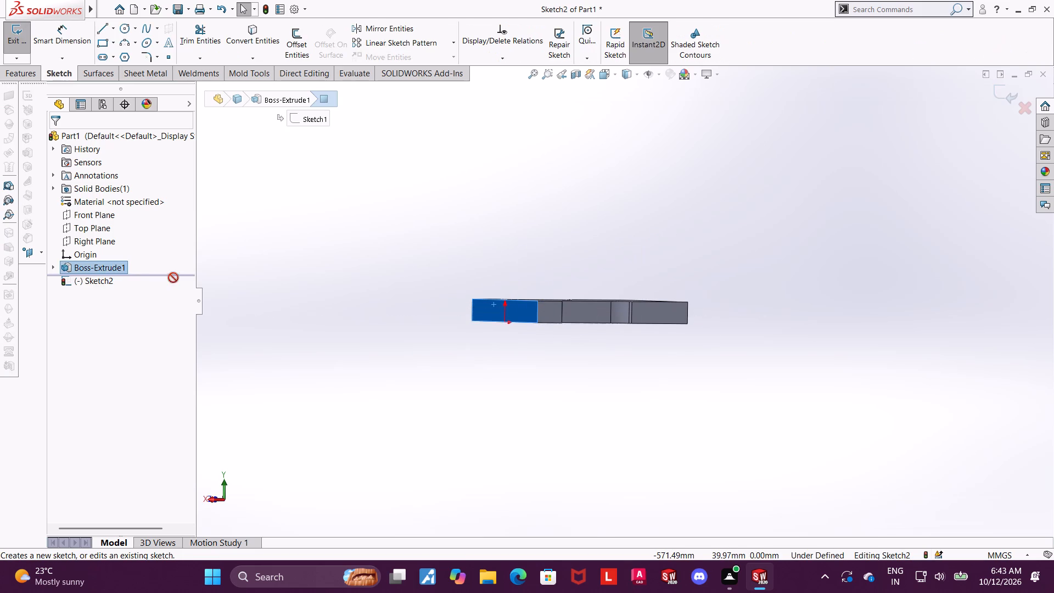
pyautogui.click(91, 285)
pyautogui.click(117, 274)
pyautogui.scroll(4, 597, 279)
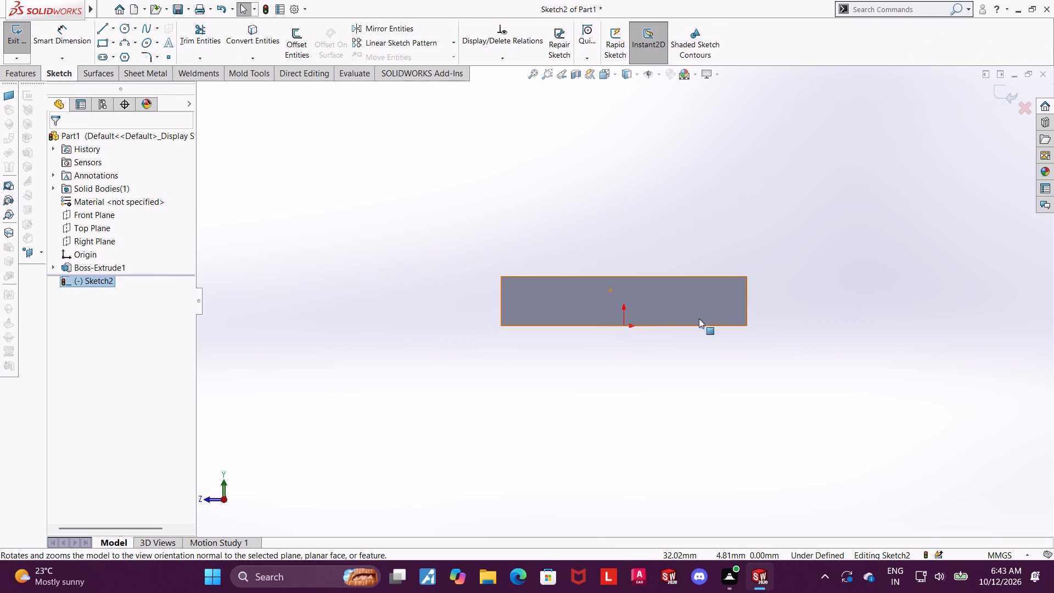
# Sketch a corner rectangle about 123 by 117 mm from the end face's upper corner, extending below the plate.
pyautogui.click(106, 43)
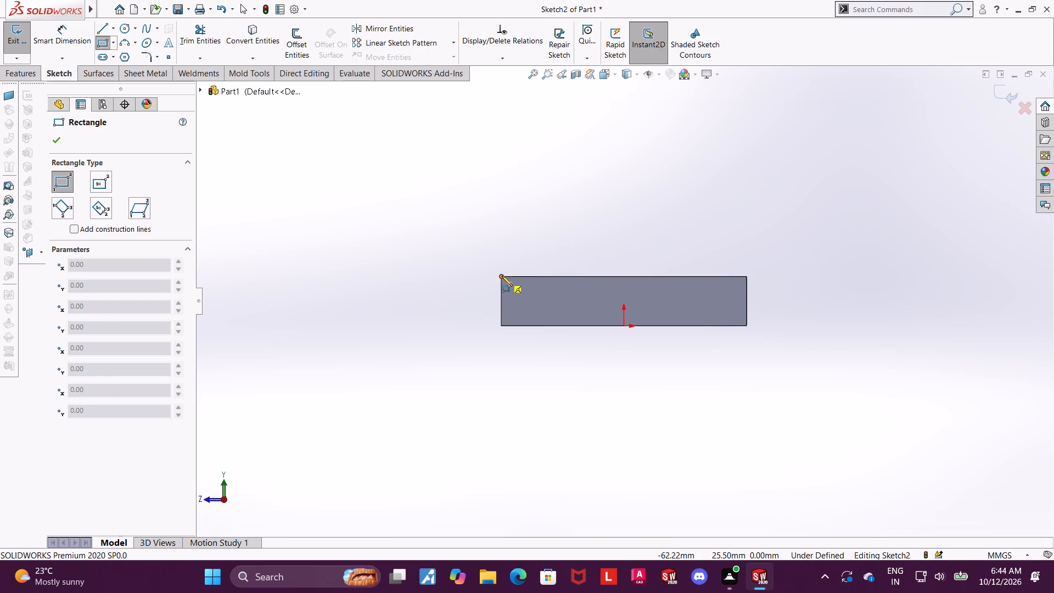
pyautogui.click(502, 276)
pyautogui.scroll(3, 715, 443)
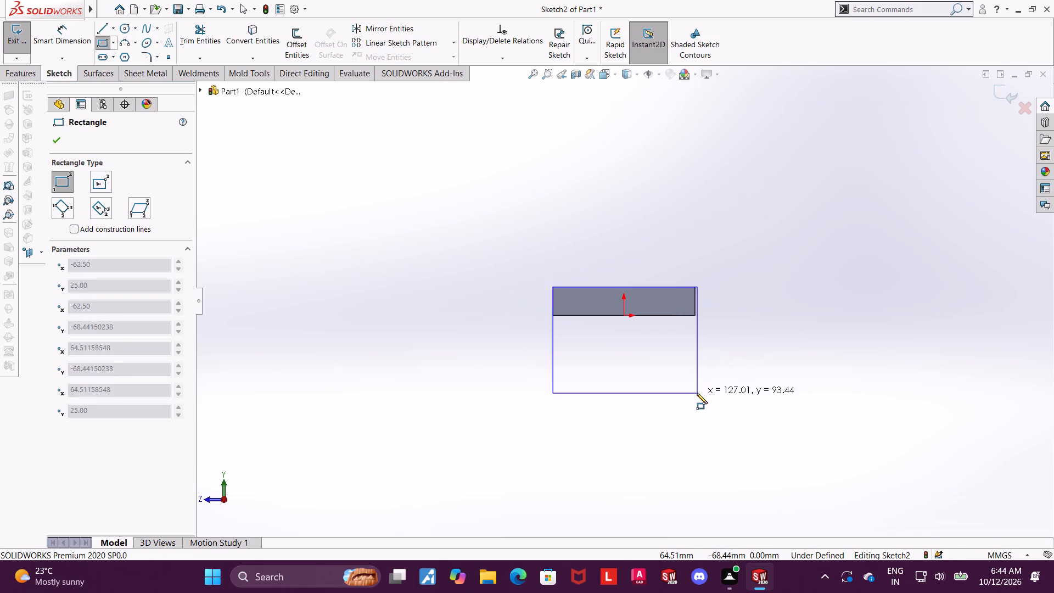
pyautogui.click(692, 420)
pyautogui.press('Escape')
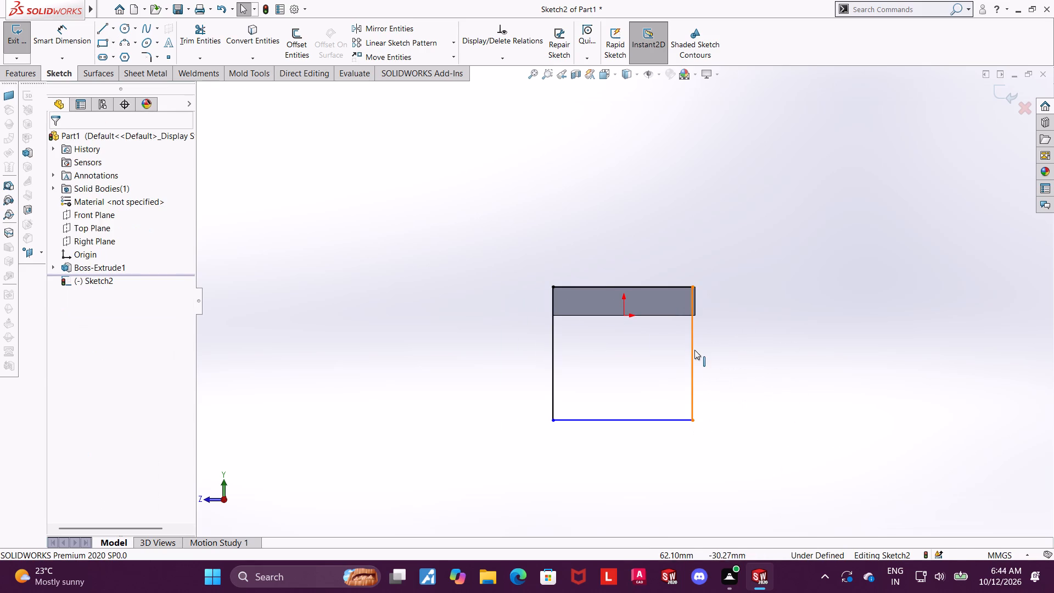
# Make the rectangle's free vertical side collinear with the end face's adjacent vertical edge.
pyautogui.click(694, 350)
pyautogui.keyDown('ctrl'); pyautogui.click(696, 304); pyautogui.keyUp('ctrl')
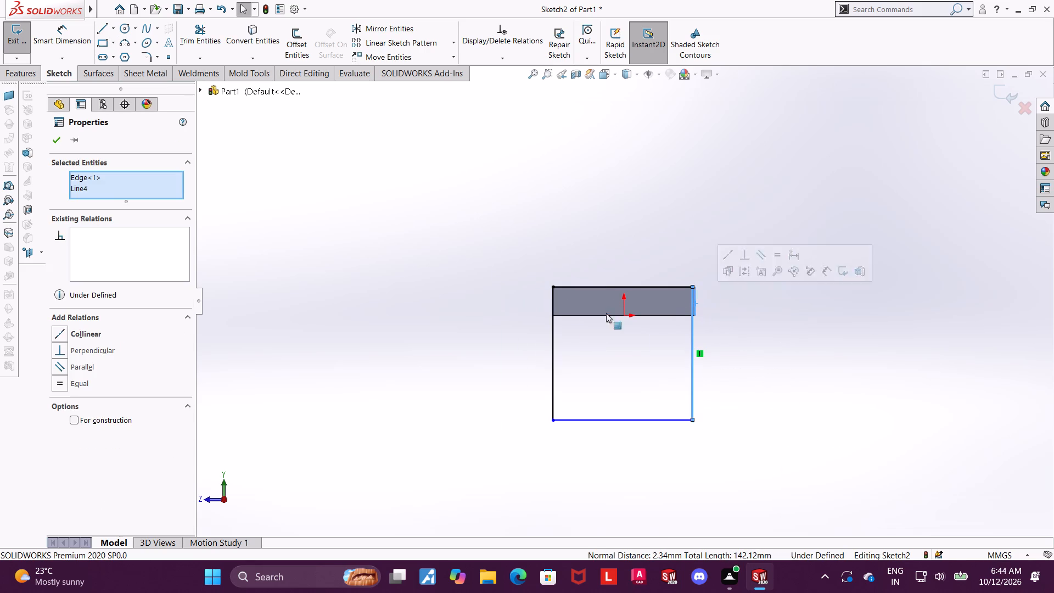
pyautogui.click(64, 333)
pyautogui.press('Escape')
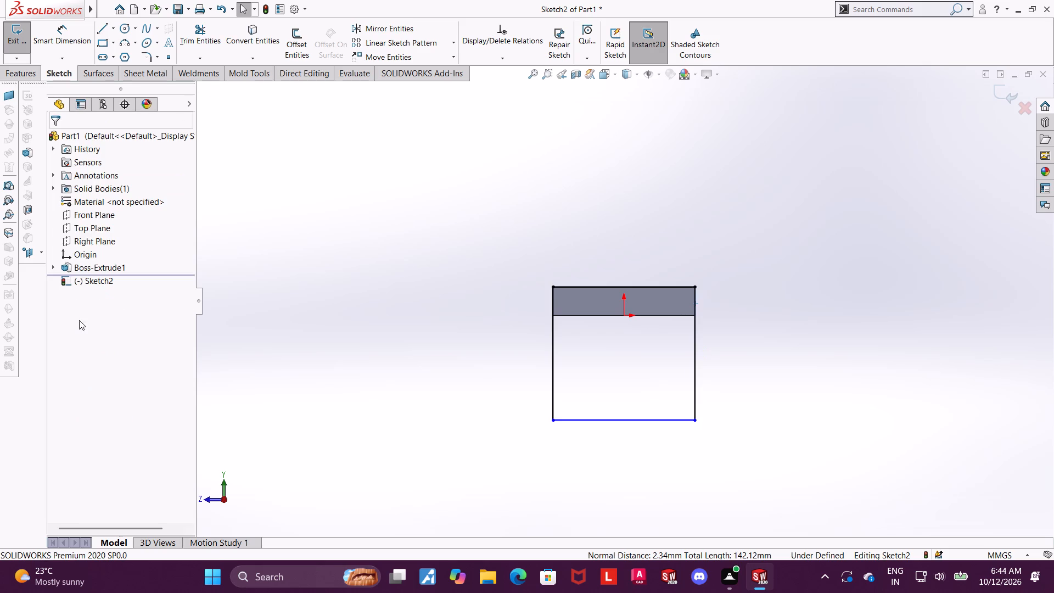
pyautogui.press('Escape')
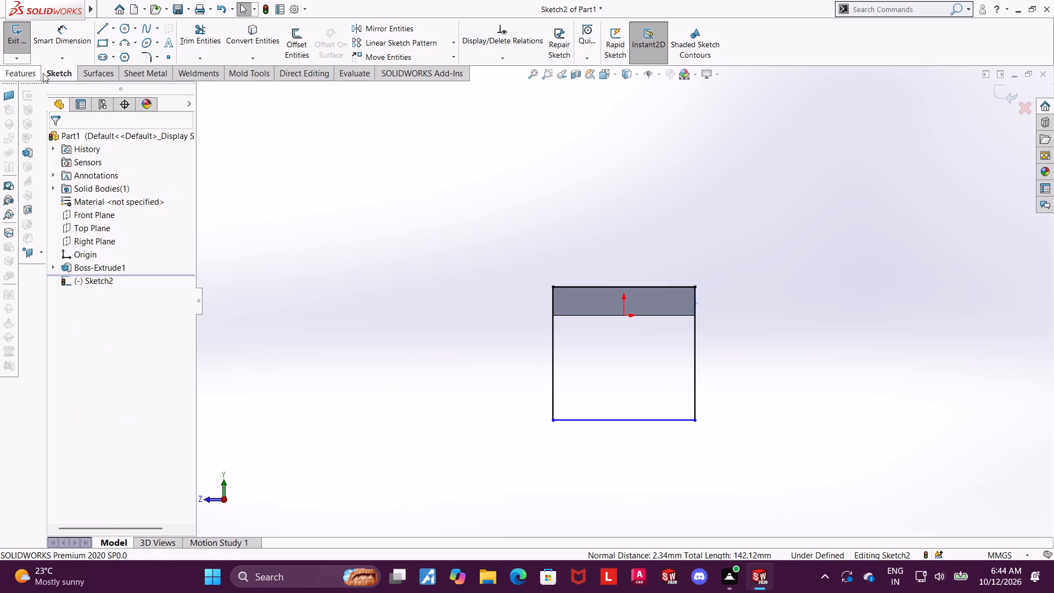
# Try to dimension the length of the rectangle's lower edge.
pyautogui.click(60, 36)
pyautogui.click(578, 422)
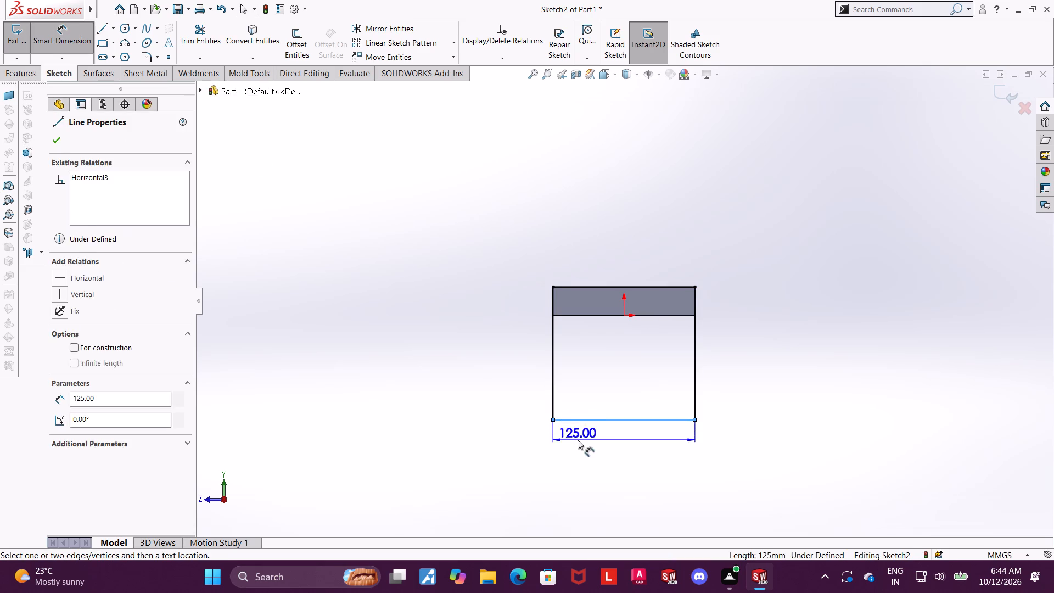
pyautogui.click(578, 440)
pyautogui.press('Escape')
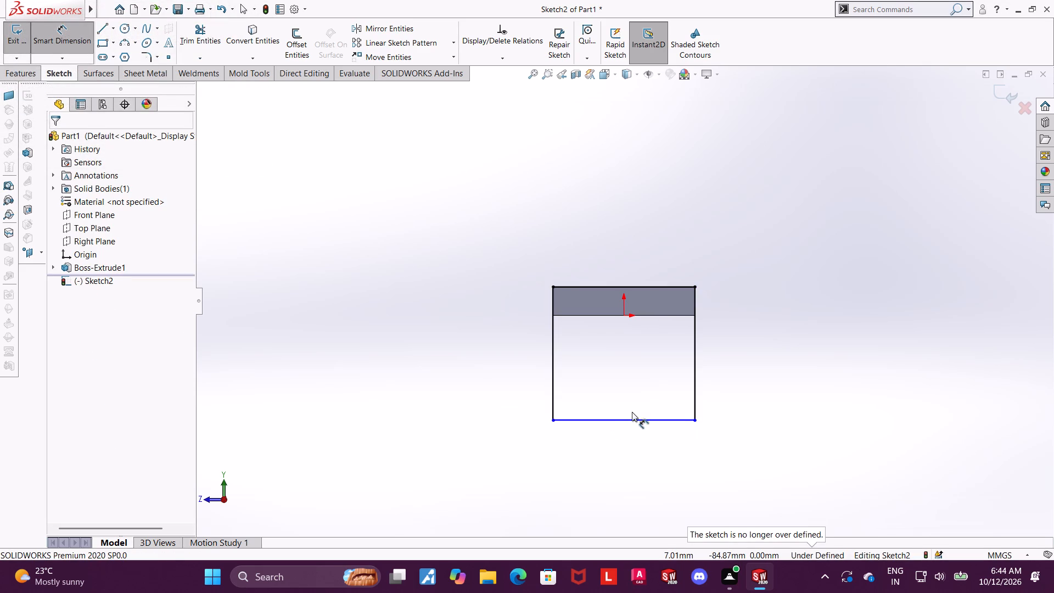
# Dimension the rectangle's height between its upper and lower edges as 102.5 mm.
pyautogui.scroll(-1, 598, 373)
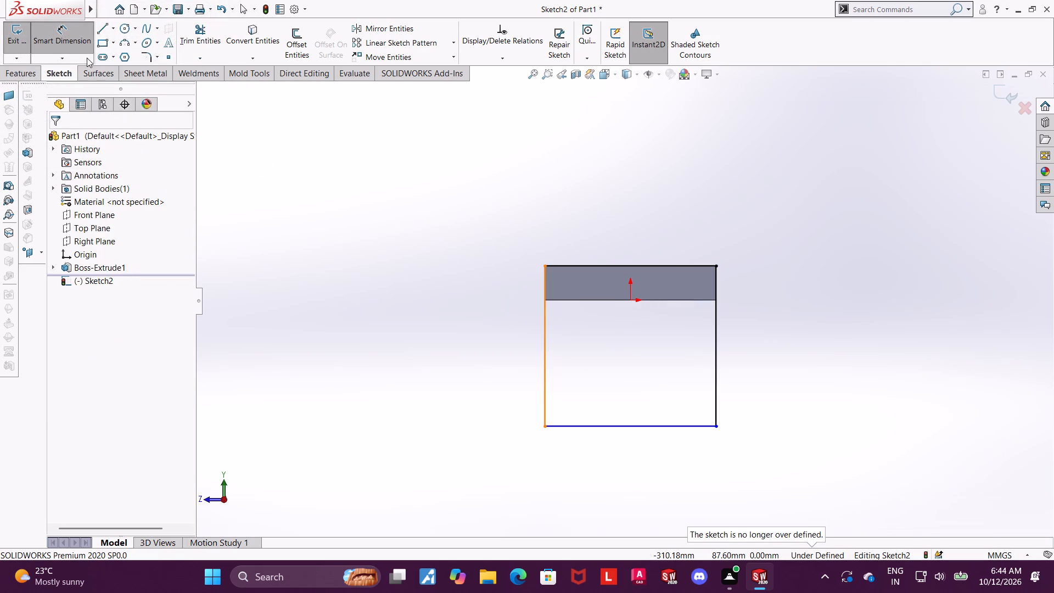
pyautogui.scroll(1, 520, 277)
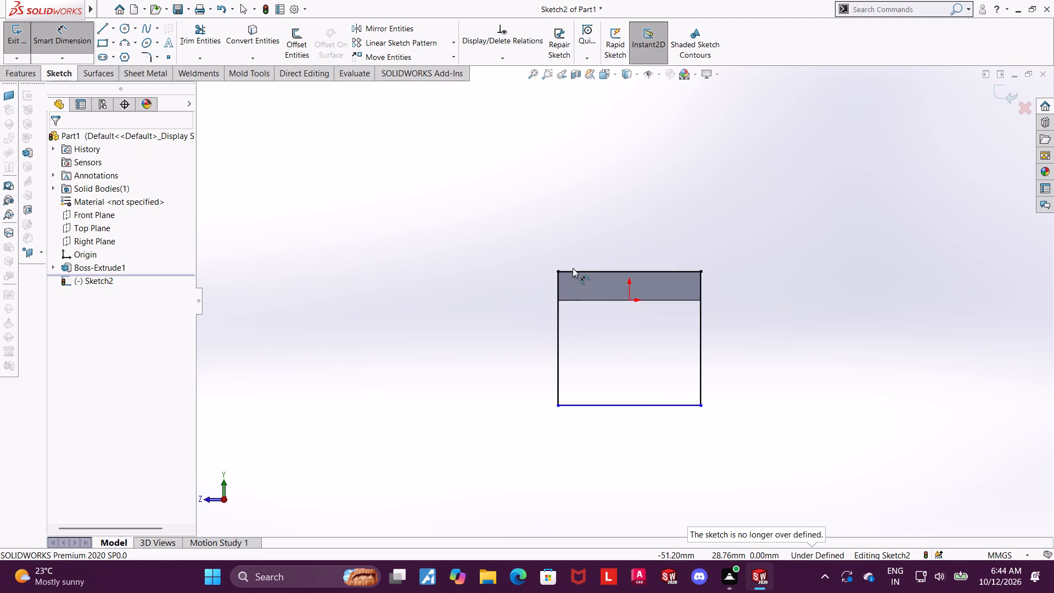
pyautogui.click(576, 270)
pyautogui.click(601, 406)
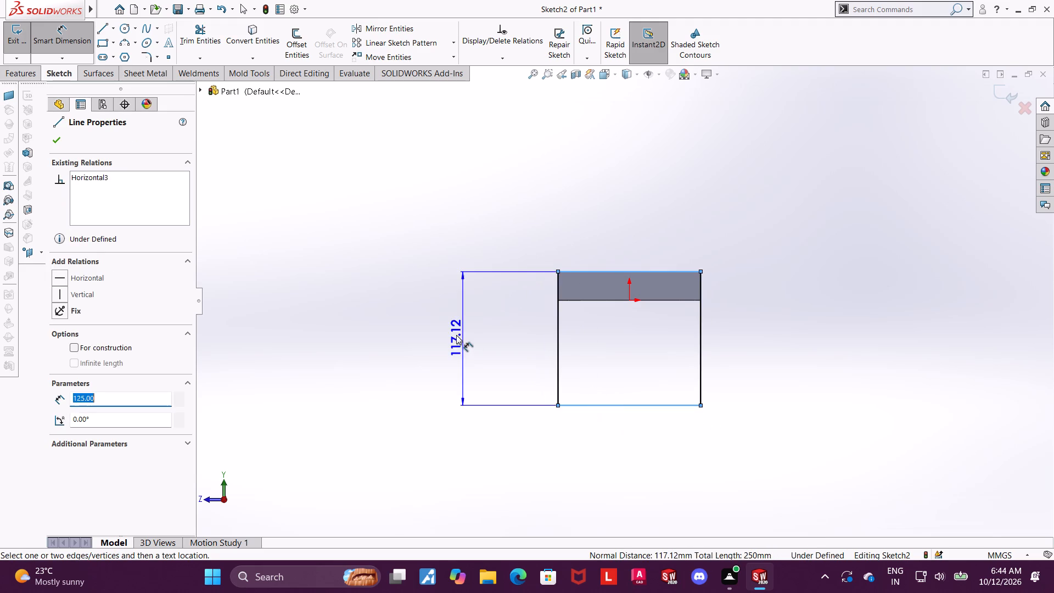
pyautogui.click(458, 329)
pyautogui.write('10')
pyautogui.press('2')
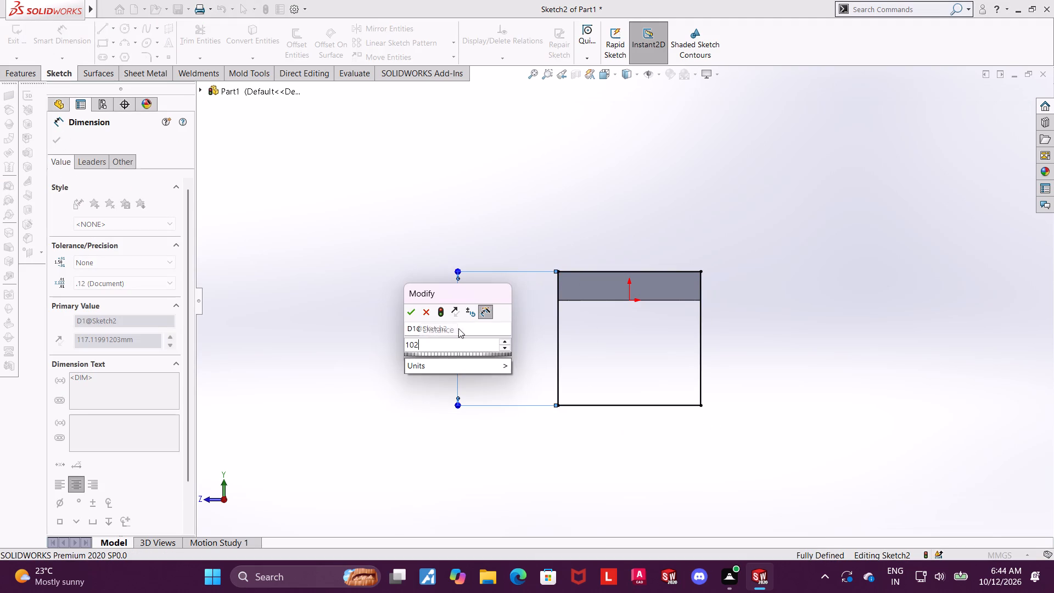
pyautogui.write('.5')
pyautogui.press('Return')
pyautogui.press('Escape')
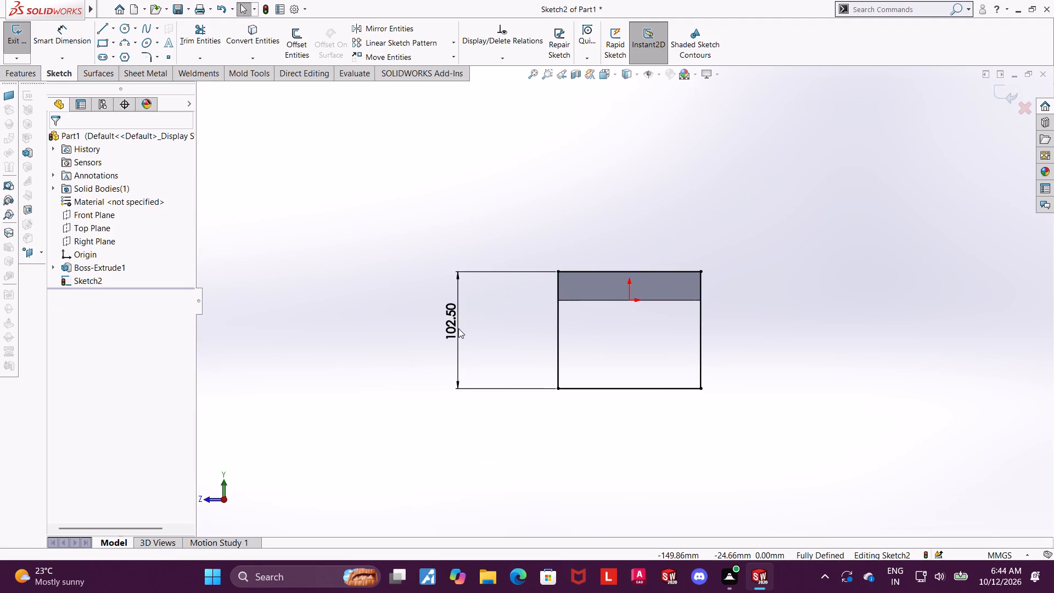
pyautogui.press('Escape')
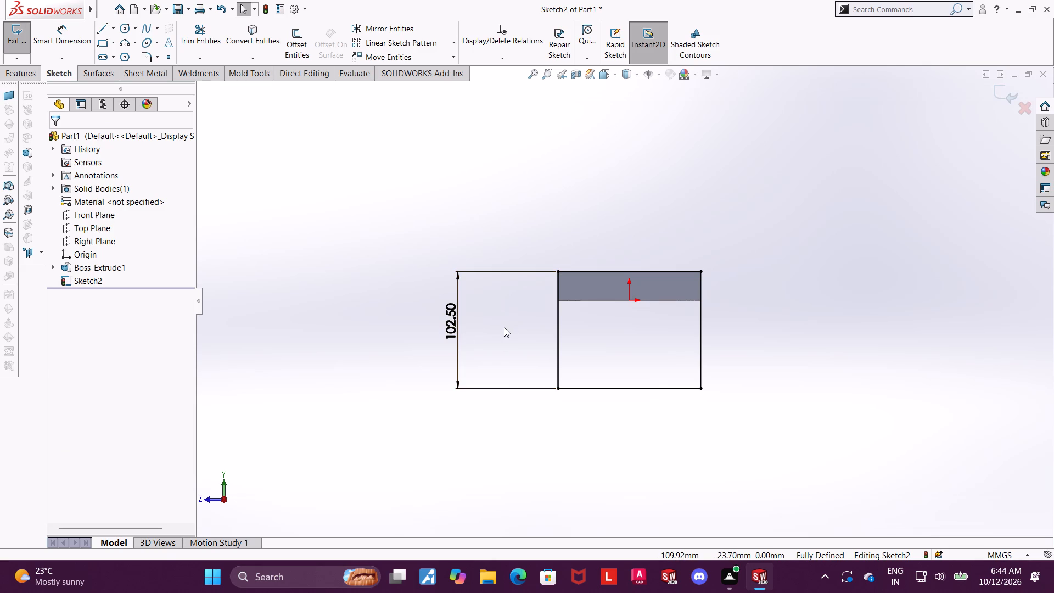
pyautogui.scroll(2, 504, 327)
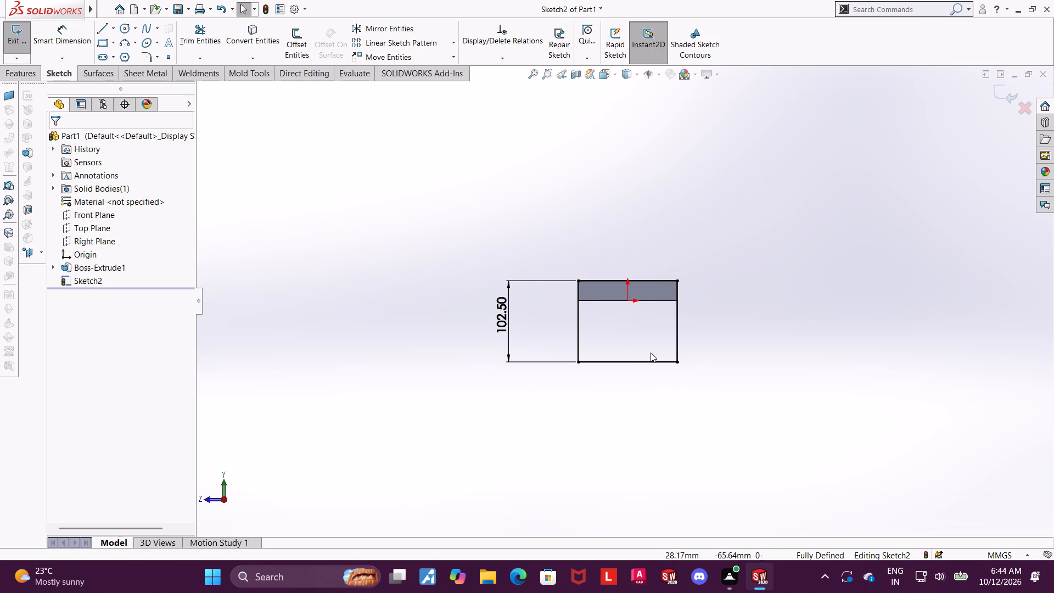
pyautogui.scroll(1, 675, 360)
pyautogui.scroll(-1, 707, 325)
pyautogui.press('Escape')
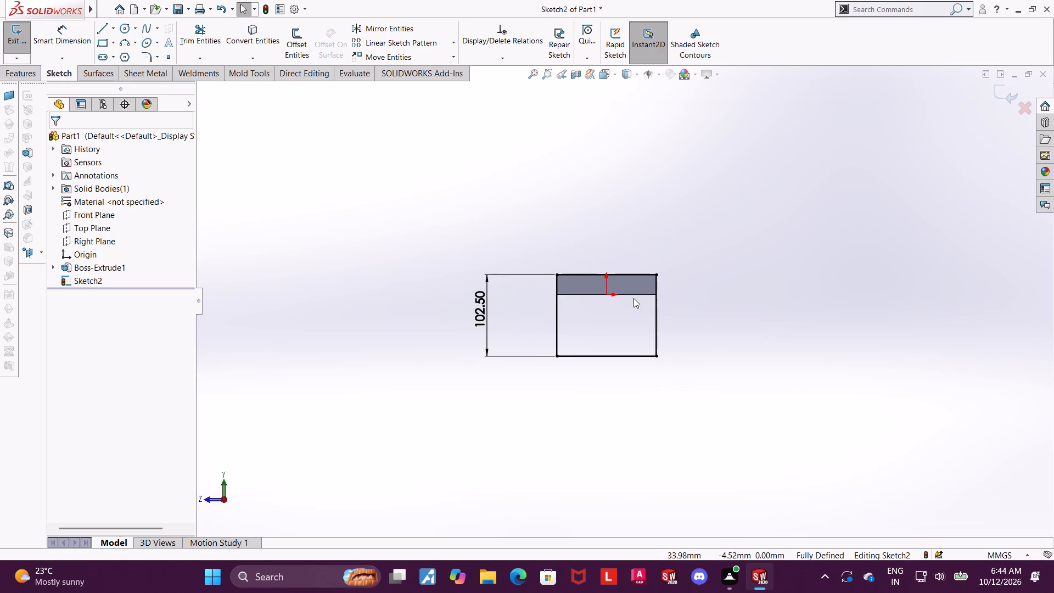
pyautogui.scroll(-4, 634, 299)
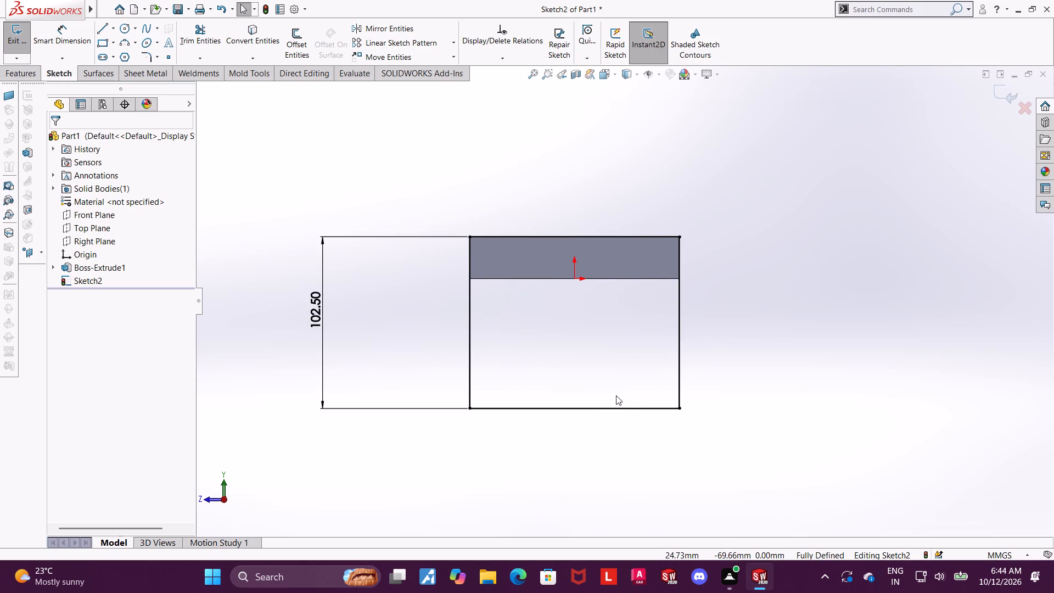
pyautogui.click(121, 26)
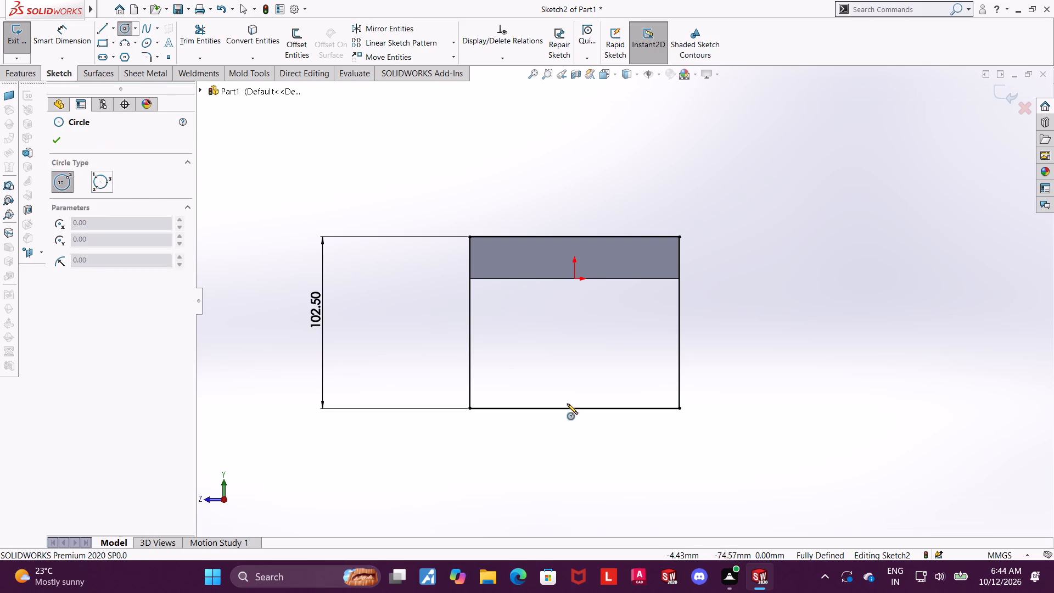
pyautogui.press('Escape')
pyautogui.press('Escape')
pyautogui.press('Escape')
# Round both lower corners of the rectangle with 20 mm sketch fillets.
pyautogui.click(142, 58)
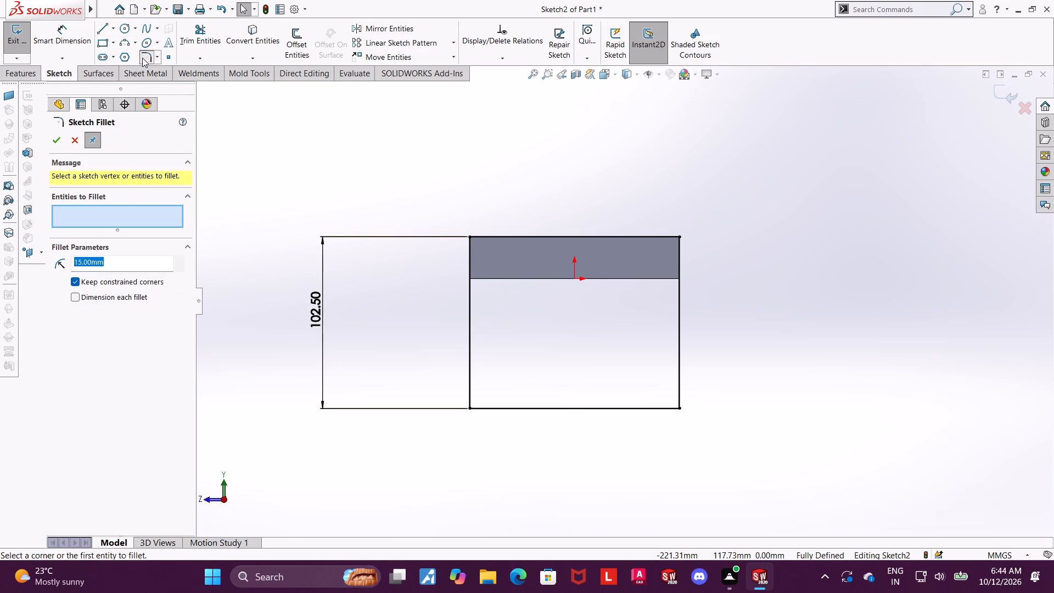
pyautogui.write('20')
pyautogui.press('Return')
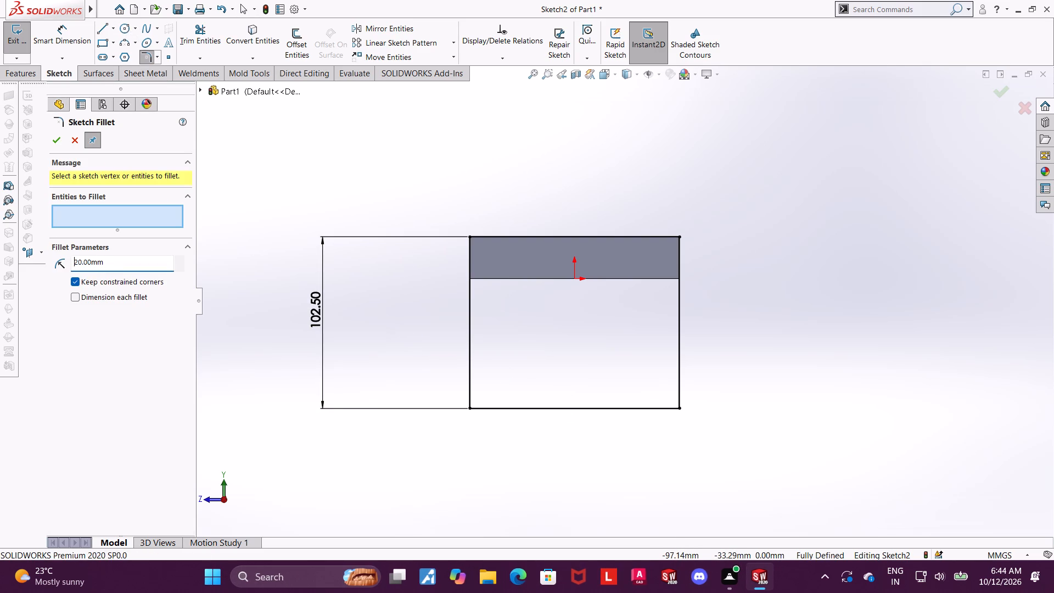
pyautogui.click(472, 383)
pyautogui.click(495, 406)
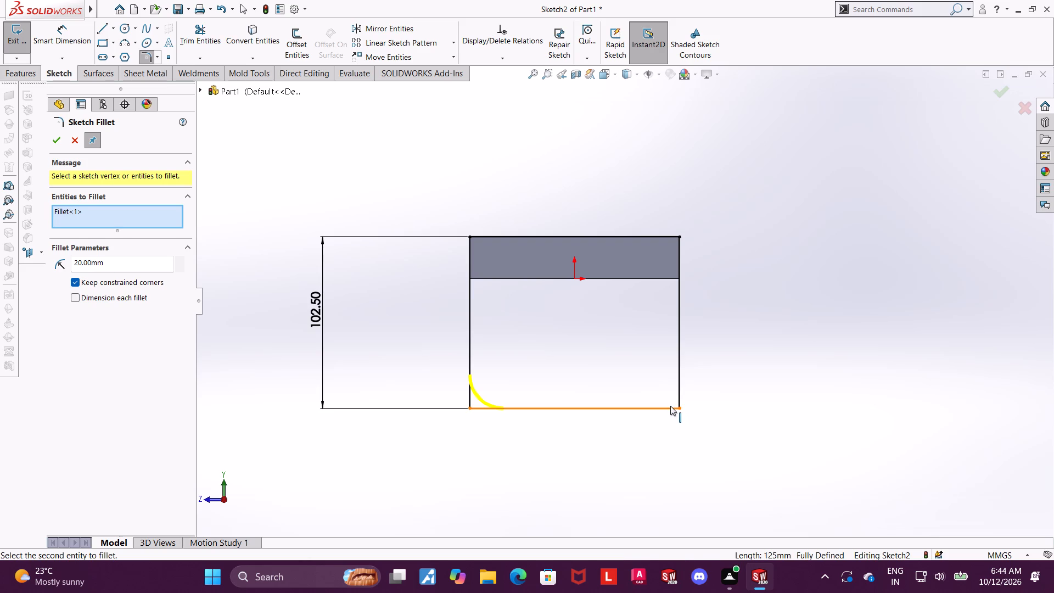
pyautogui.click(670, 406)
pyautogui.click(677, 387)
pyautogui.click(60, 141)
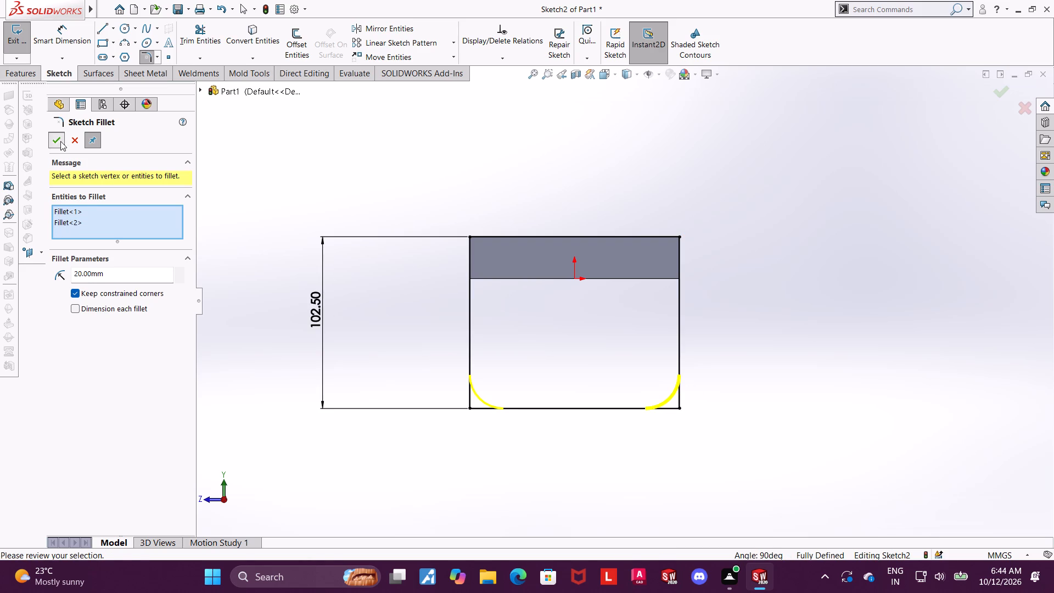
pyautogui.press('Escape')
# Sketch a 20 mm diameter circle centred on the arc centre of the lower fillet that carries no radius dimension.
pyautogui.click(124, 26)
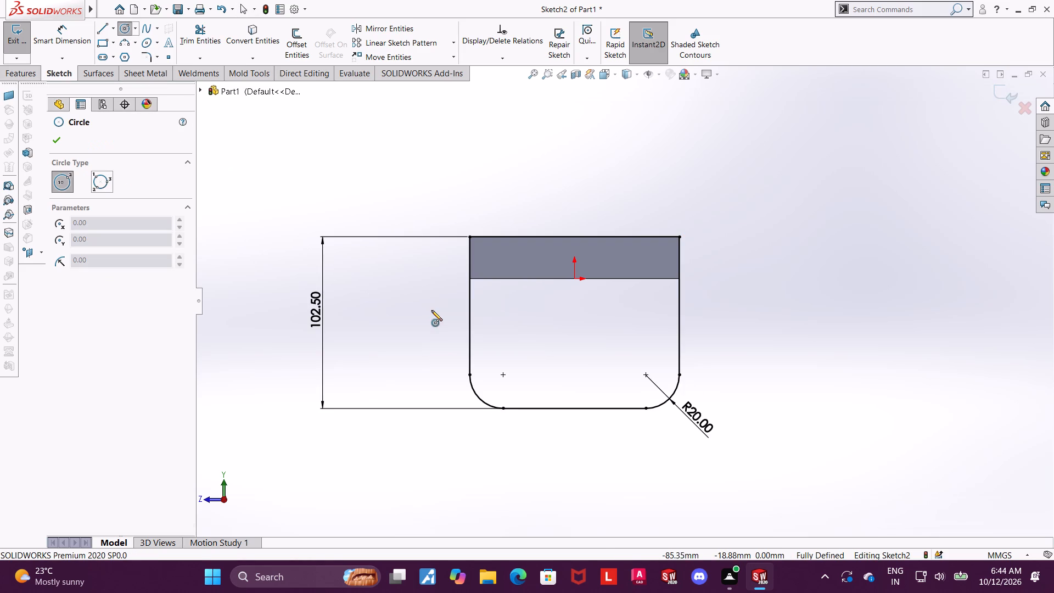
pyautogui.click(504, 373)
pyautogui.click(524, 378)
pyautogui.press('Escape')
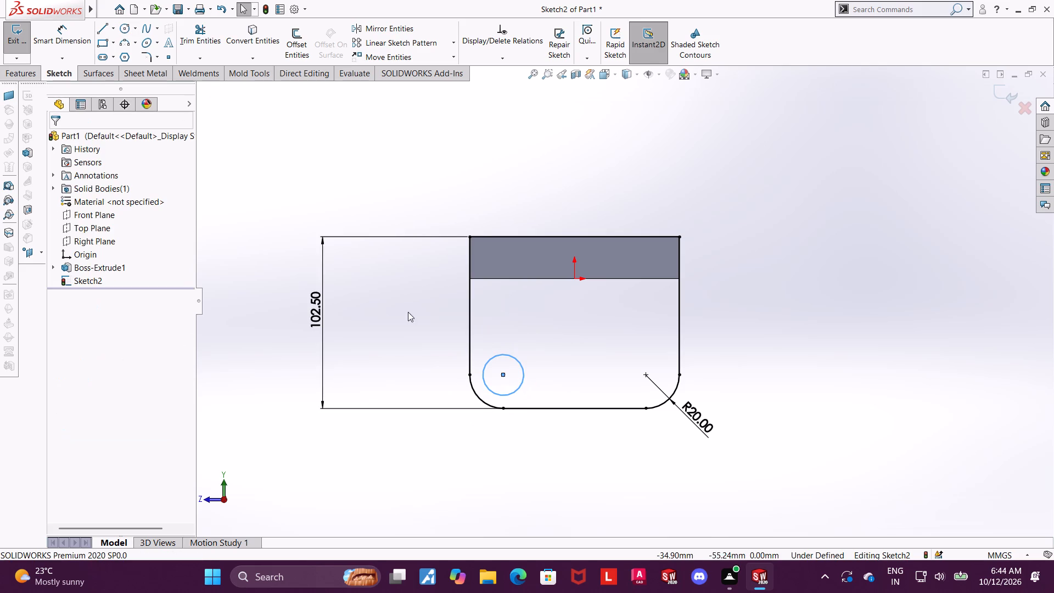
pyautogui.click(54, 35)
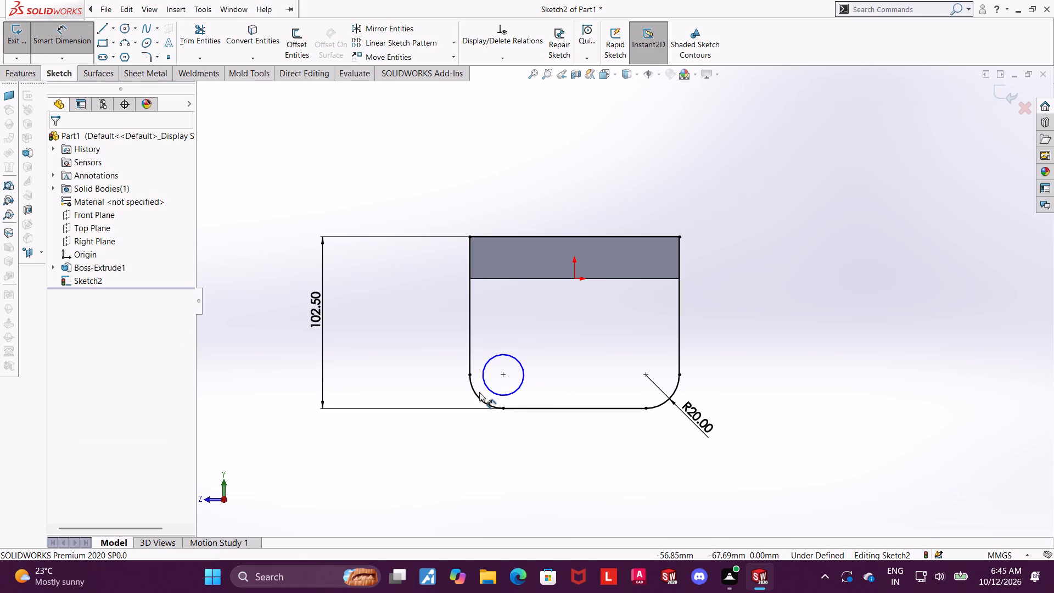
pyautogui.click(513, 356)
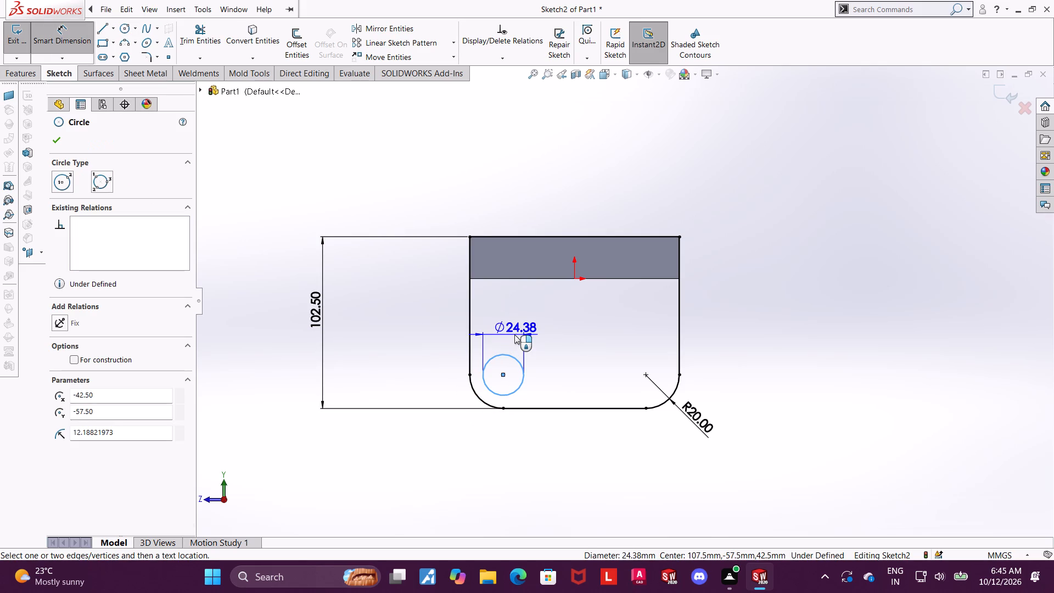
pyautogui.click(514, 334)
pyautogui.write('20')
pyautogui.press('Return')
pyautogui.press('Escape')
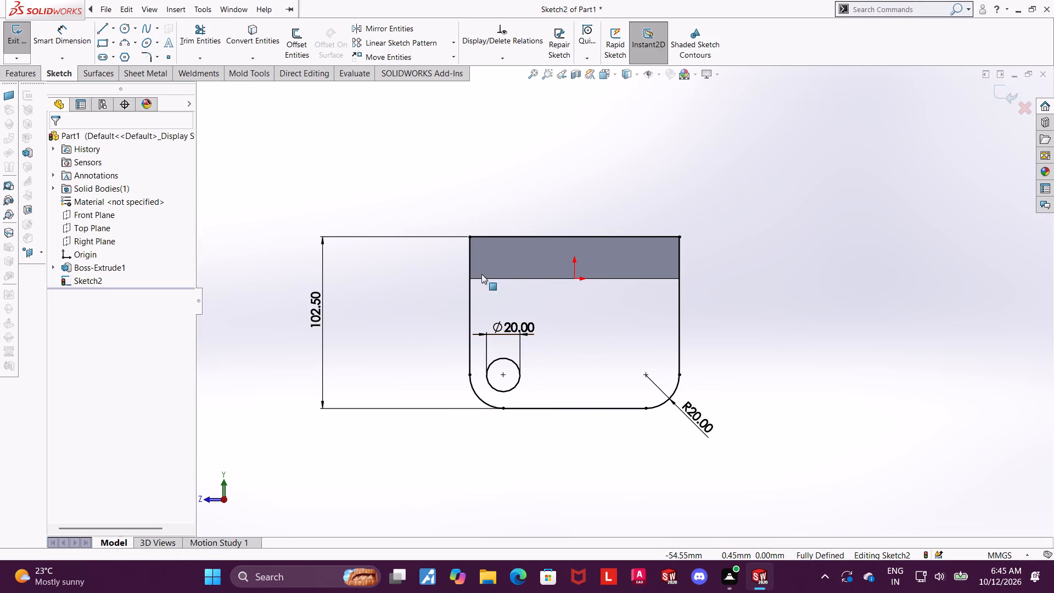
# Sketch a circle of about 15 mm radius centred on the arc centre of the lower fillet dimensioned R20.
pyautogui.click(115, 29)
pyautogui.click(126, 62)
pyautogui.press('Escape')
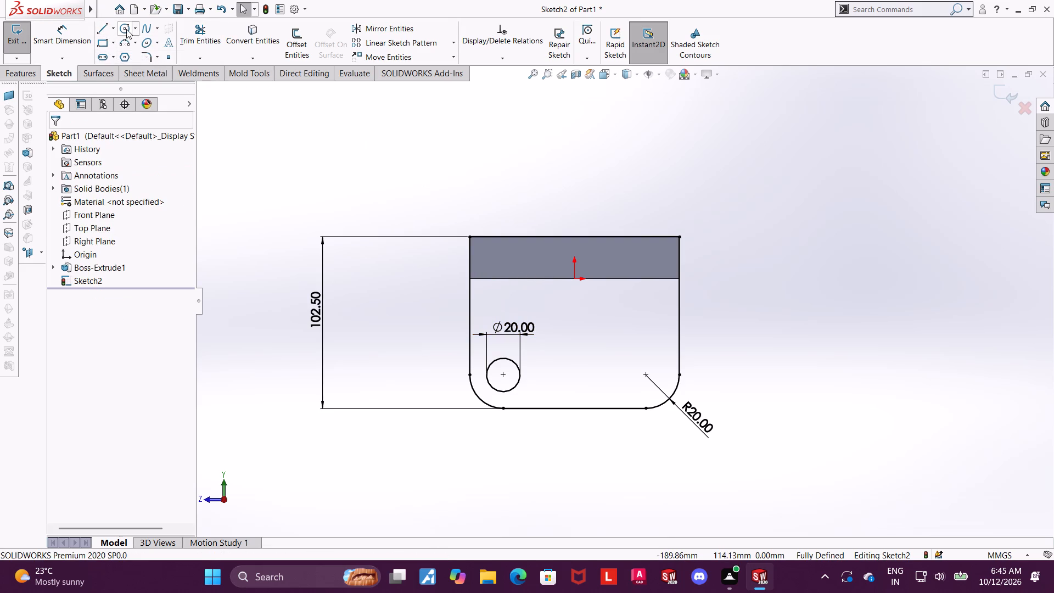
pyautogui.click(124, 29)
pyautogui.click(646, 374)
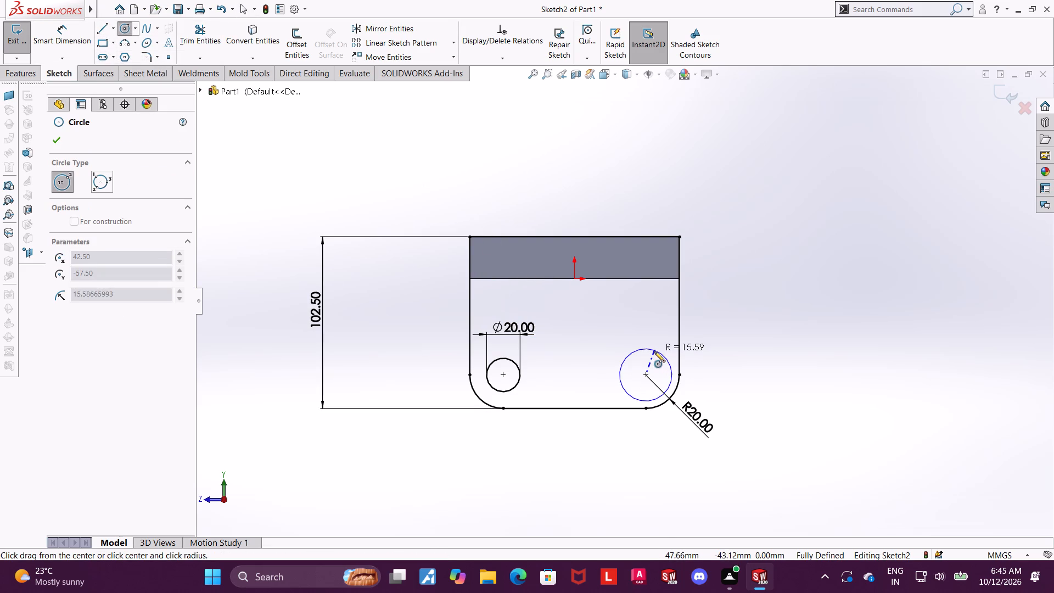
pyautogui.click(654, 351)
pyautogui.press('Escape')
pyautogui.press('Escape')
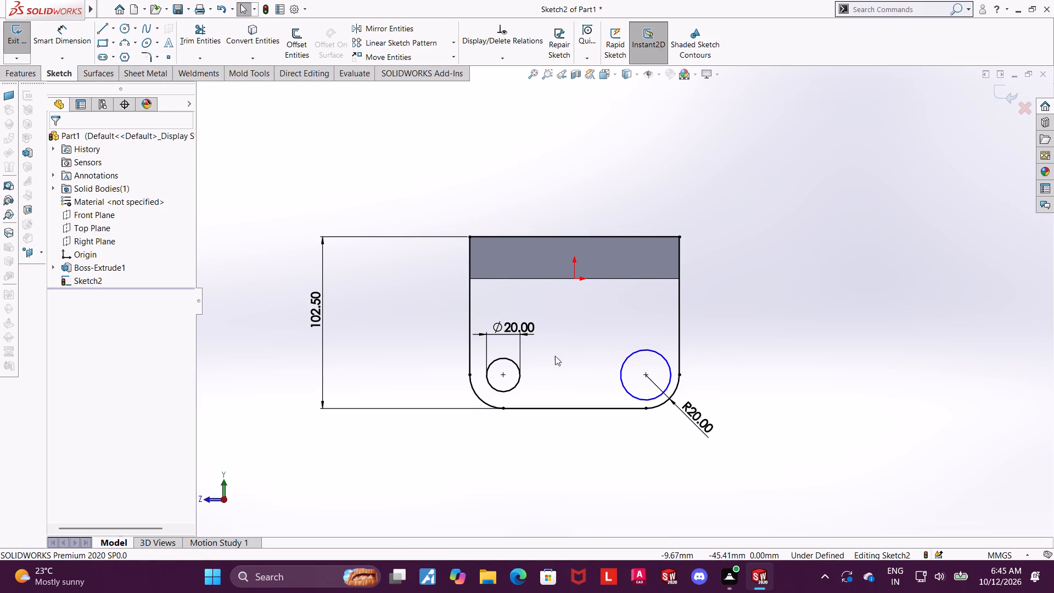
# Make the new circle equal in size to the 20 mm diameter circle with an Equal relation.
pyautogui.keyDown('ctrl'); pyautogui.click(502, 360); pyautogui.keyUp('ctrl')
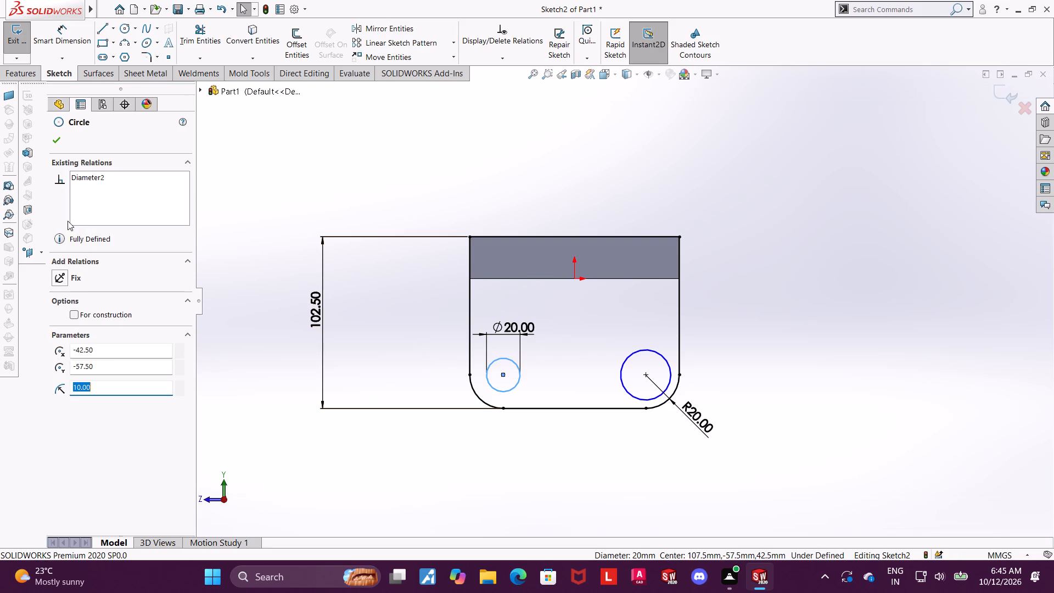
pyautogui.press('Escape')
pyautogui.press('Escape')
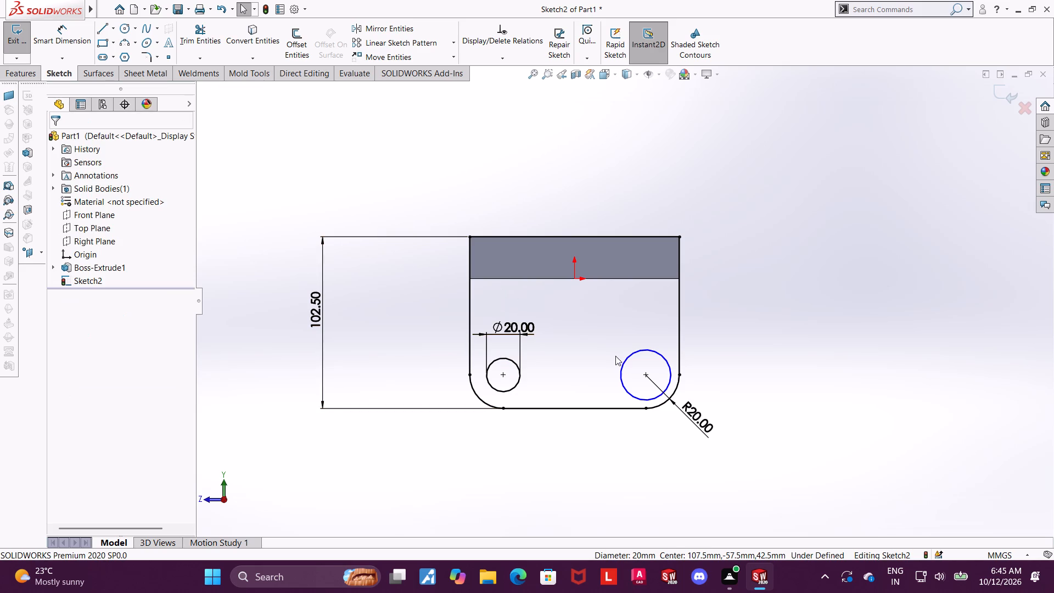
pyautogui.click(627, 357)
pyautogui.keyDown('ctrl'); pyautogui.click(492, 359); pyautogui.keyUp('ctrl')
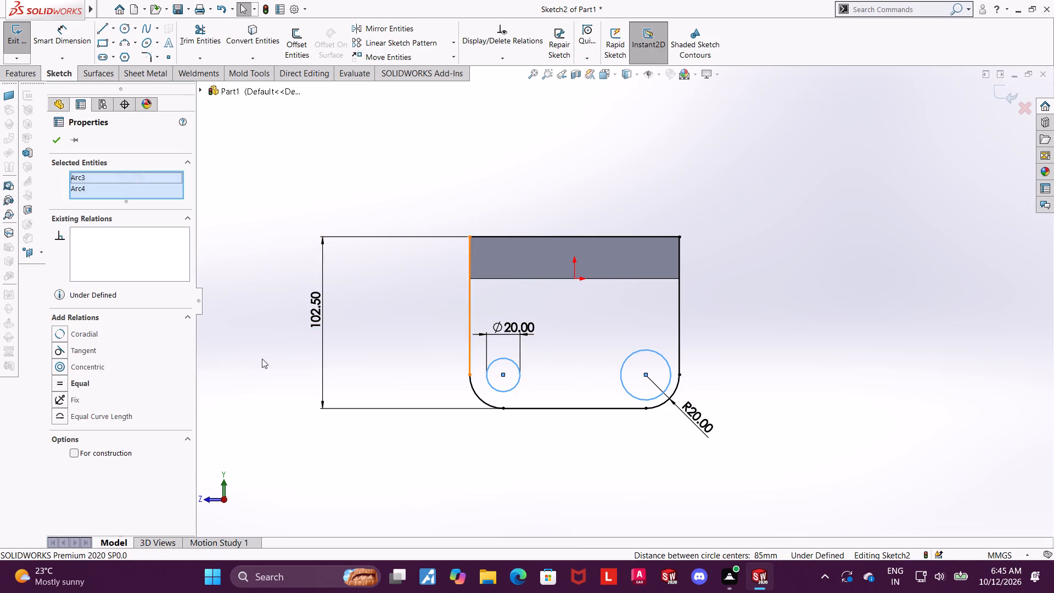
pyautogui.click(65, 380)
pyautogui.press('Escape')
pyautogui.scroll(1, 577, 334)
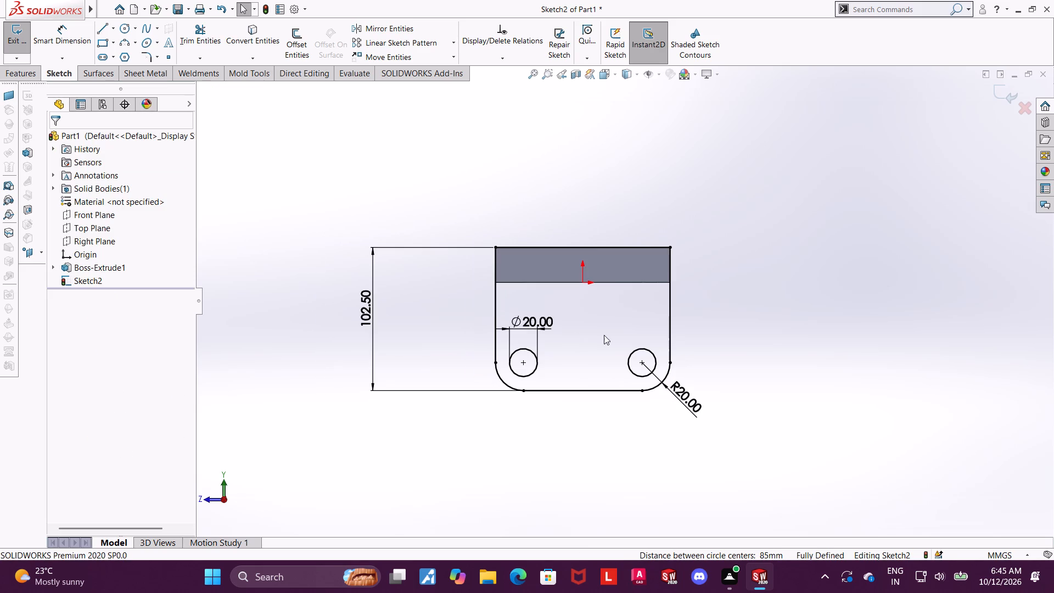
pyautogui.scroll(4, 657, 338)
pyautogui.scroll(-4, 649, 340)
pyautogui.press('Escape')
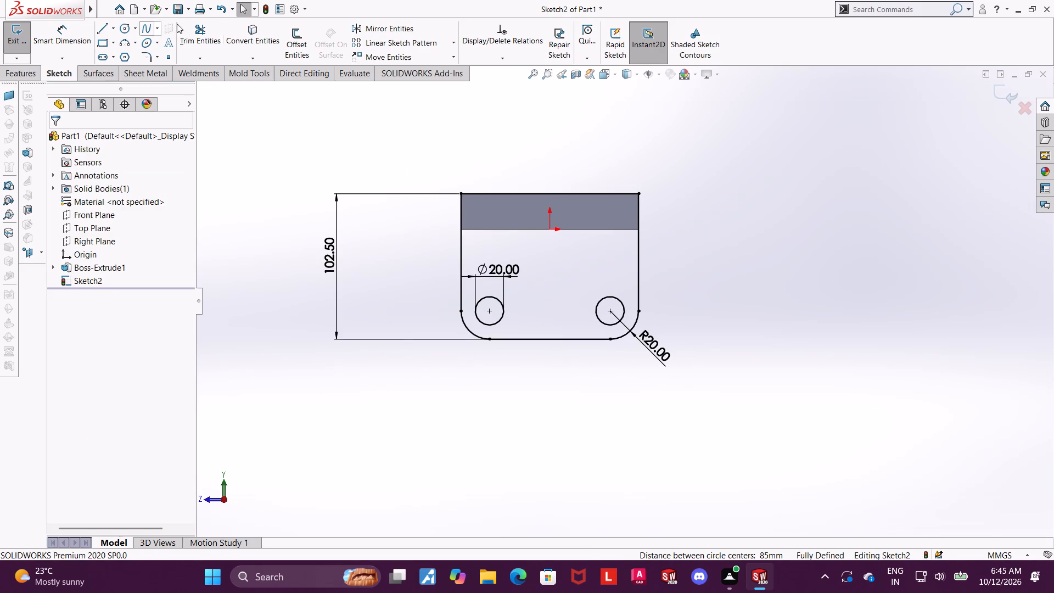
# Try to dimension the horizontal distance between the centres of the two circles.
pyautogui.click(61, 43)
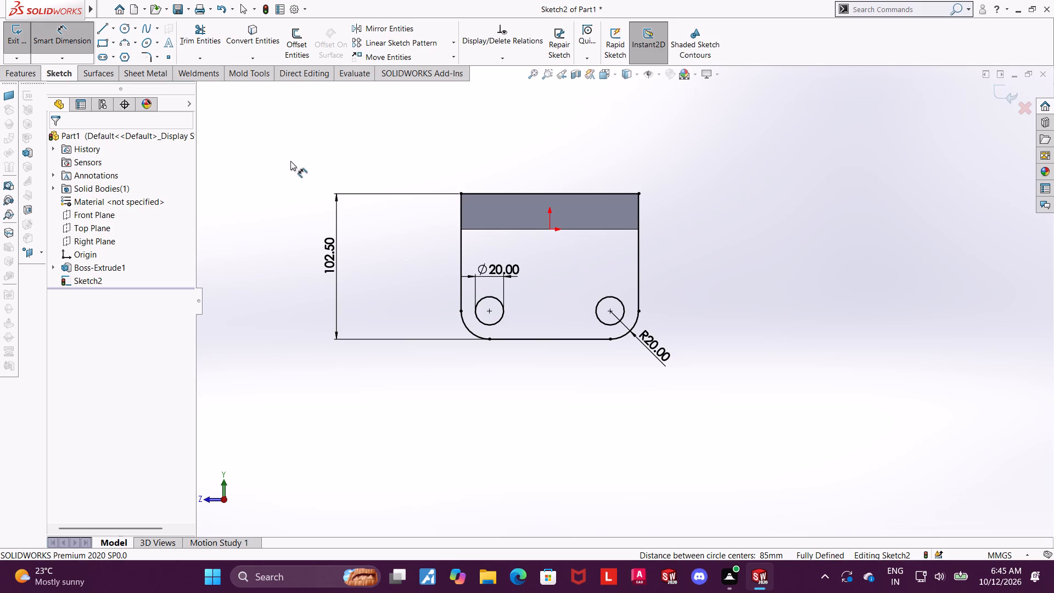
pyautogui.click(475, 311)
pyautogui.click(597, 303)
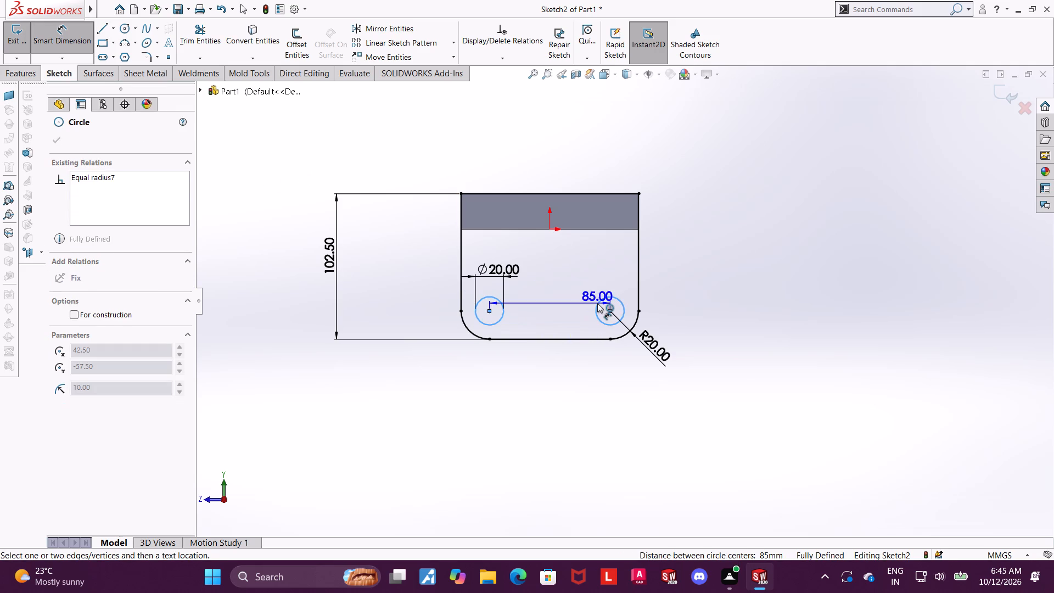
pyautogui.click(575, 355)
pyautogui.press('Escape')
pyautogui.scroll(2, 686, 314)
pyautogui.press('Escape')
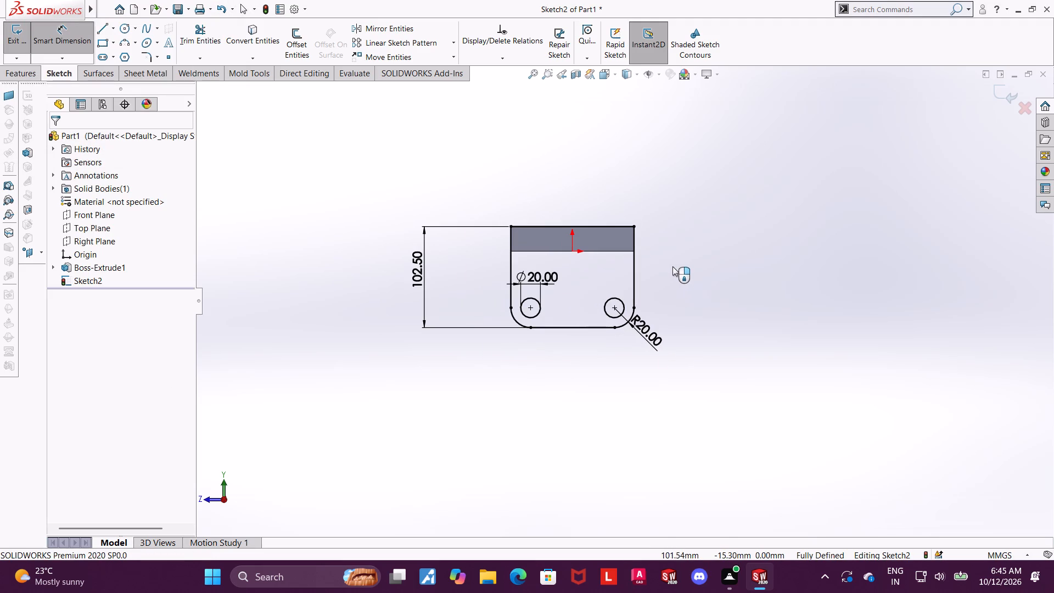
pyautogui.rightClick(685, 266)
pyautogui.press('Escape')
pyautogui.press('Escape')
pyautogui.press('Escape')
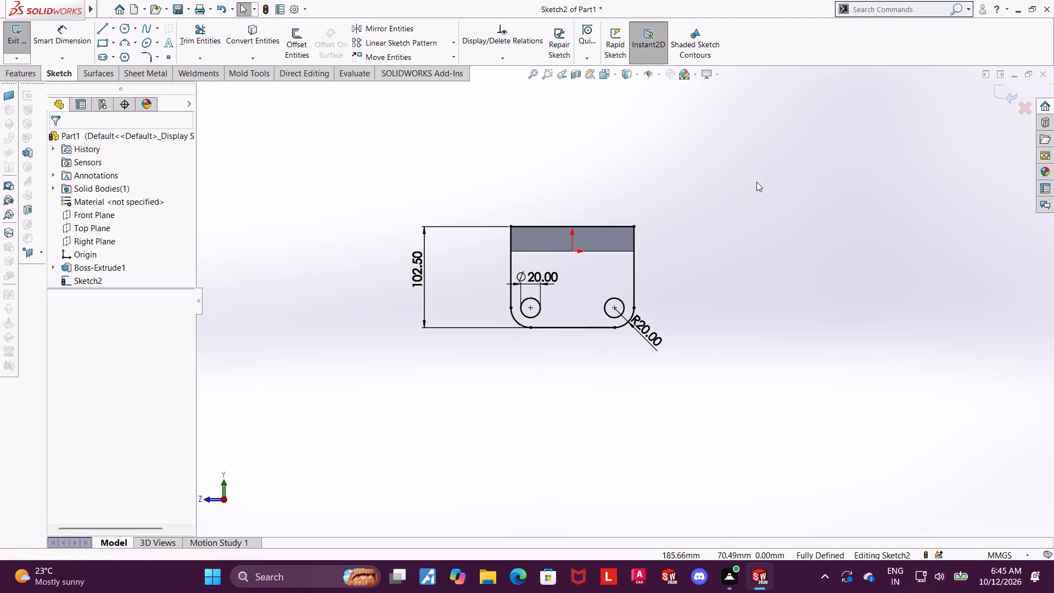
# Close the flange sketch and extrude it 25 mm blind in the reversed direction, under the base, merged with the base.
pyautogui.moveTo(756, 182); pyautogui.dragTo(739, 232, button='middle')
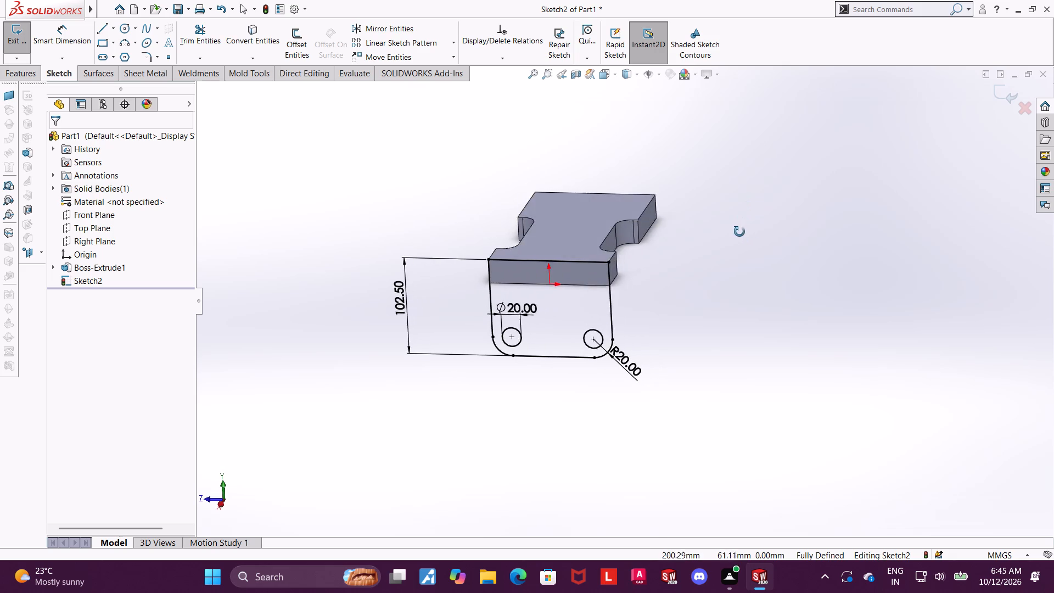
pyautogui.moveTo(739, 232); pyautogui.dragTo(749, 242, button='middle')
pyautogui.scroll(-1, 709, 238)
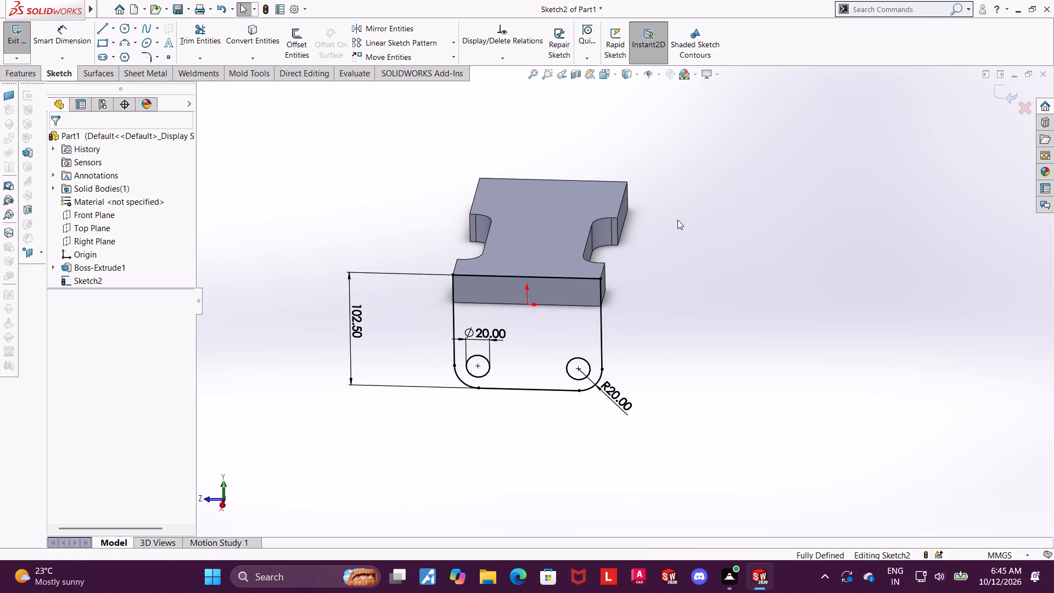
pyautogui.scroll(-1, 640, 232)
pyautogui.scroll(1, 619, 251)
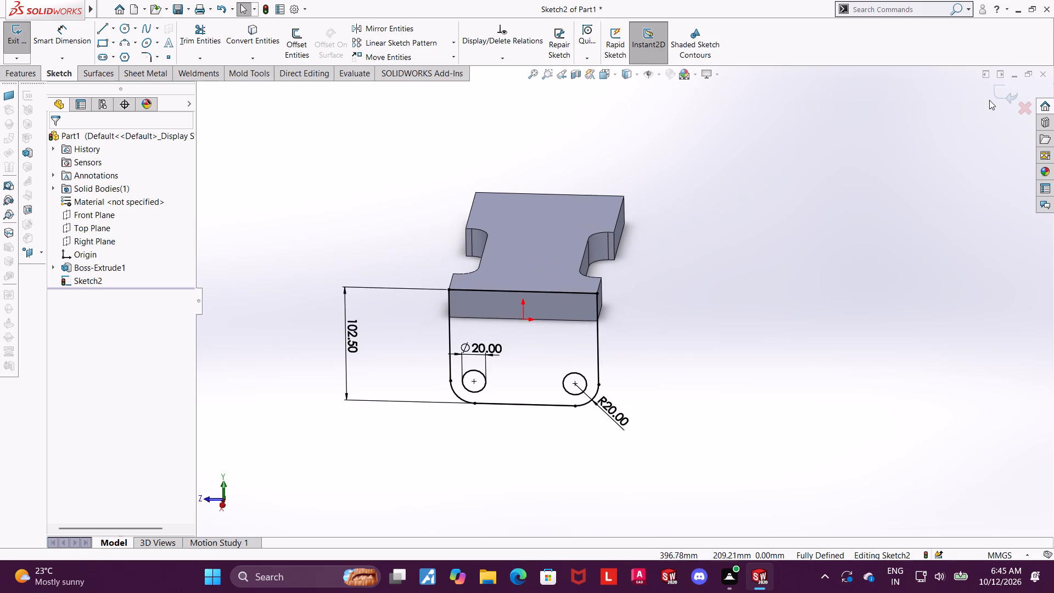
pyautogui.click(996, 93)
pyautogui.moveTo(460, 295); pyautogui.dragTo(452, 217, button='middle')
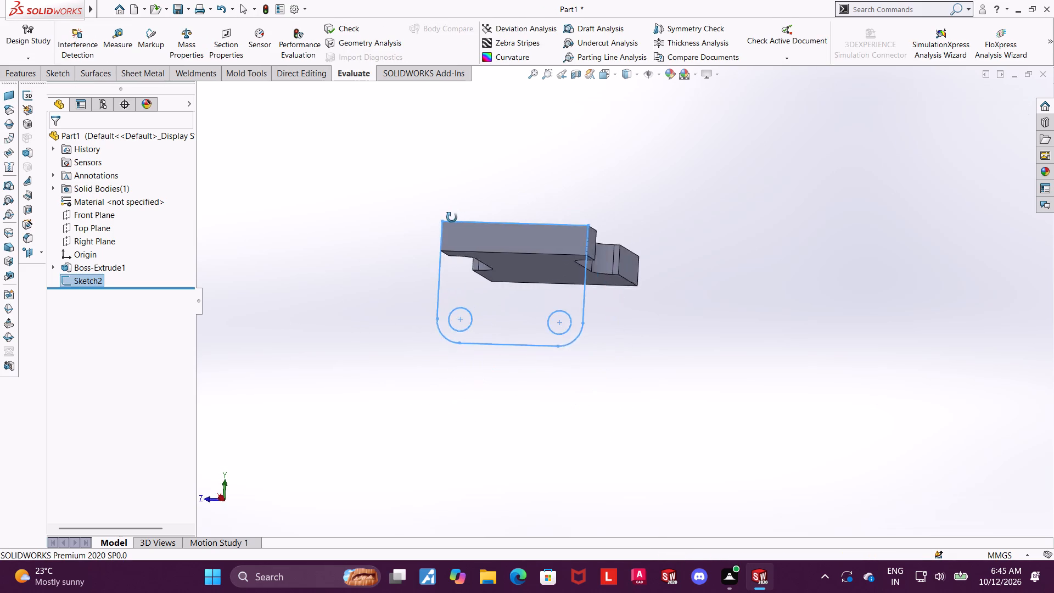
pyautogui.moveTo(452, 217); pyautogui.dragTo(430, 243, button='middle')
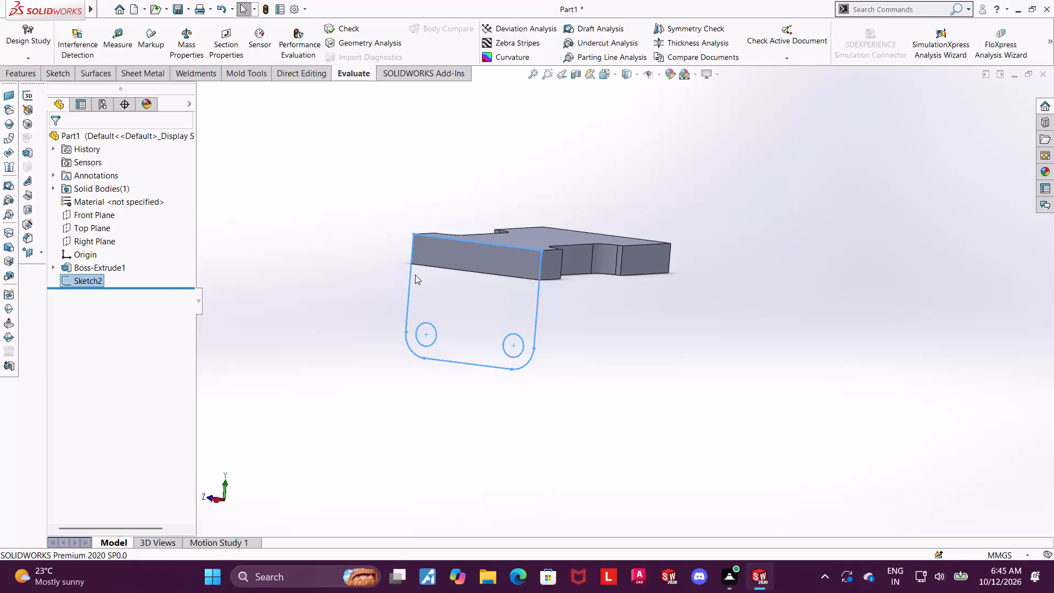
pyautogui.moveTo(463, 305); pyautogui.dragTo(450, 315, button='middle')
pyautogui.click(27, 74)
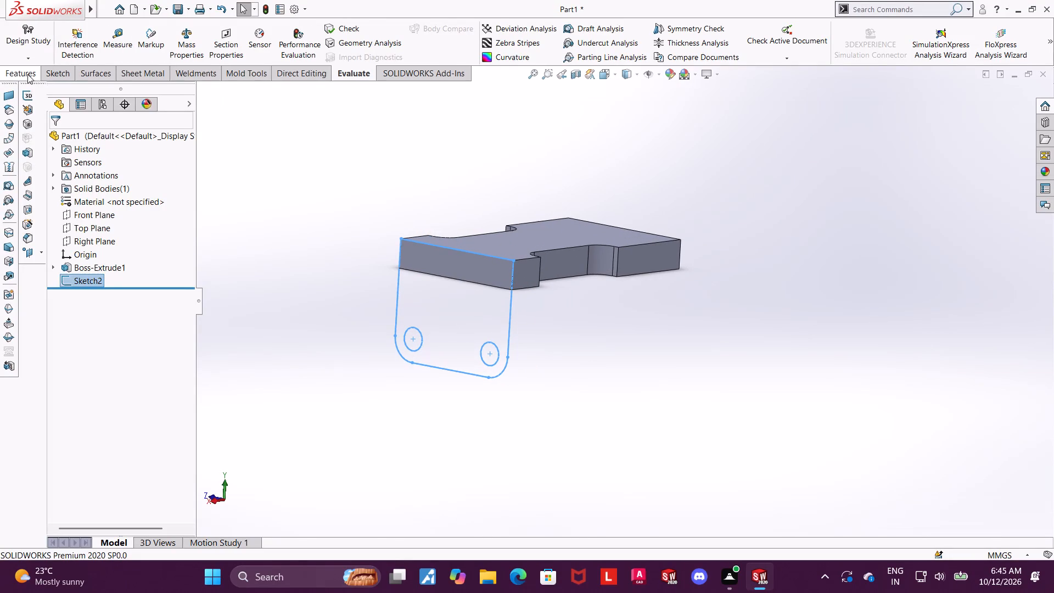
pyautogui.click(27, 42)
pyautogui.moveTo(761, 275); pyautogui.dragTo(729, 289, button='middle')
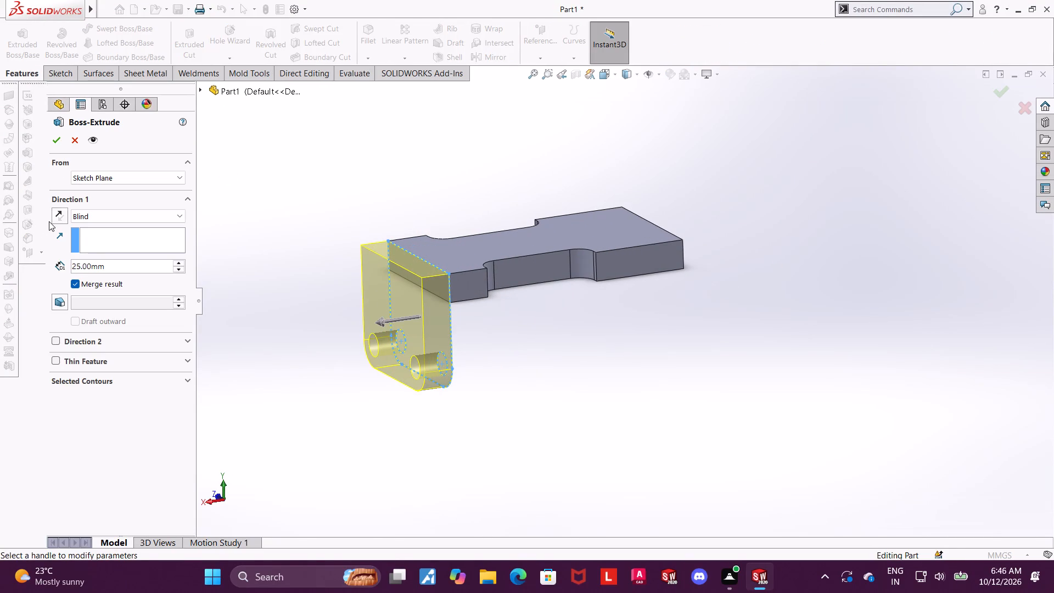
pyautogui.click(58, 215)
pyautogui.click(63, 141)
pyautogui.click(558, 332)
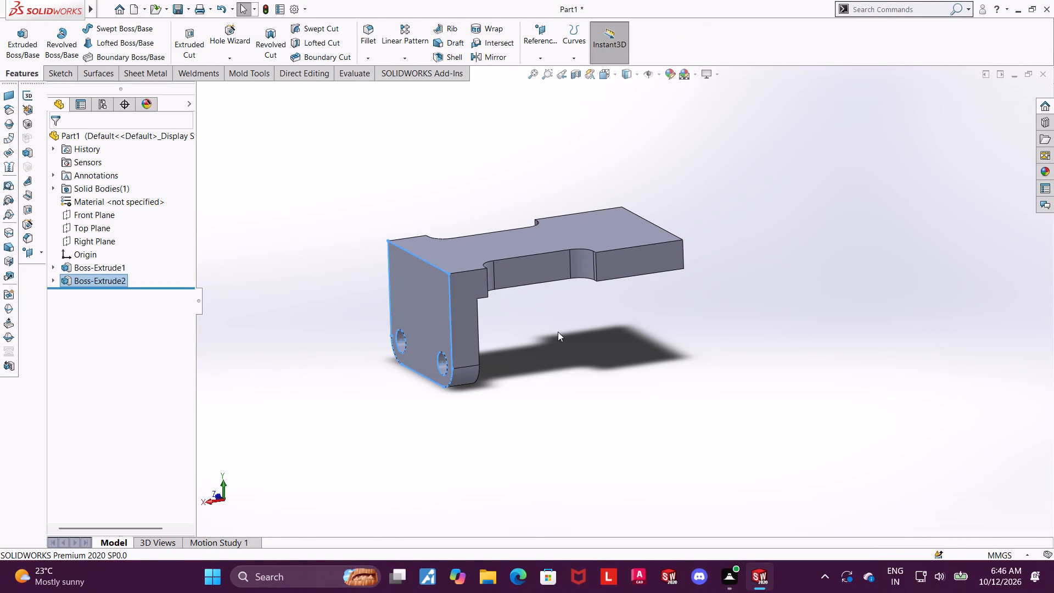
# Examine the base's sketch dimensions on the model from several angles.
pyautogui.scroll(-2, 496, 265)
pyautogui.moveTo(496, 266); pyautogui.dragTo(485, 287, button='middle')
pyautogui.moveTo(499, 299); pyautogui.dragTo(491, 327, button='middle')
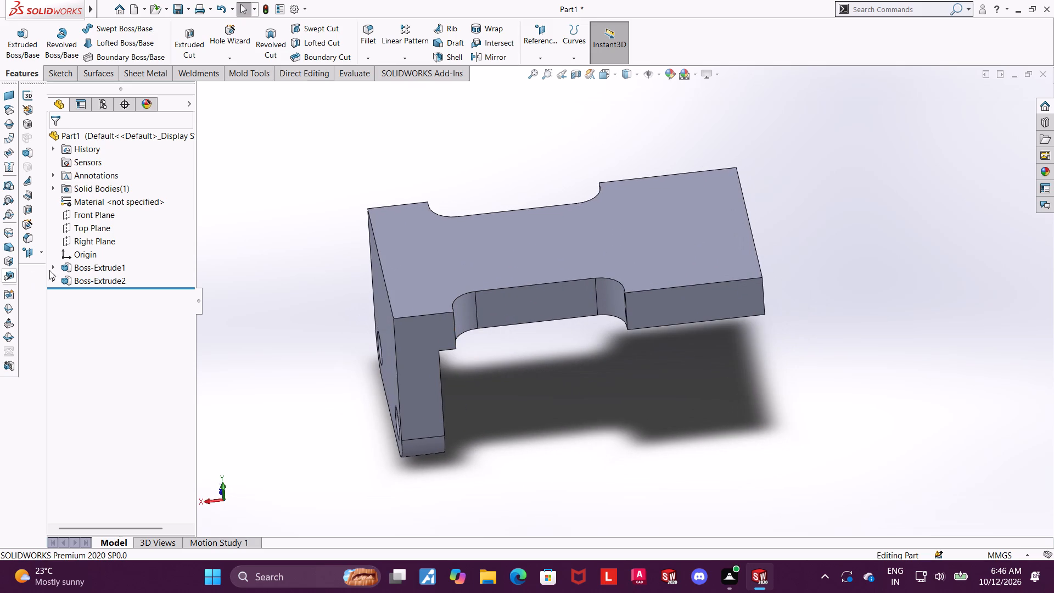
pyautogui.click(56, 267)
pyautogui.click(79, 277)
pyautogui.moveTo(603, 289); pyautogui.dragTo(610, 409, button='middle')
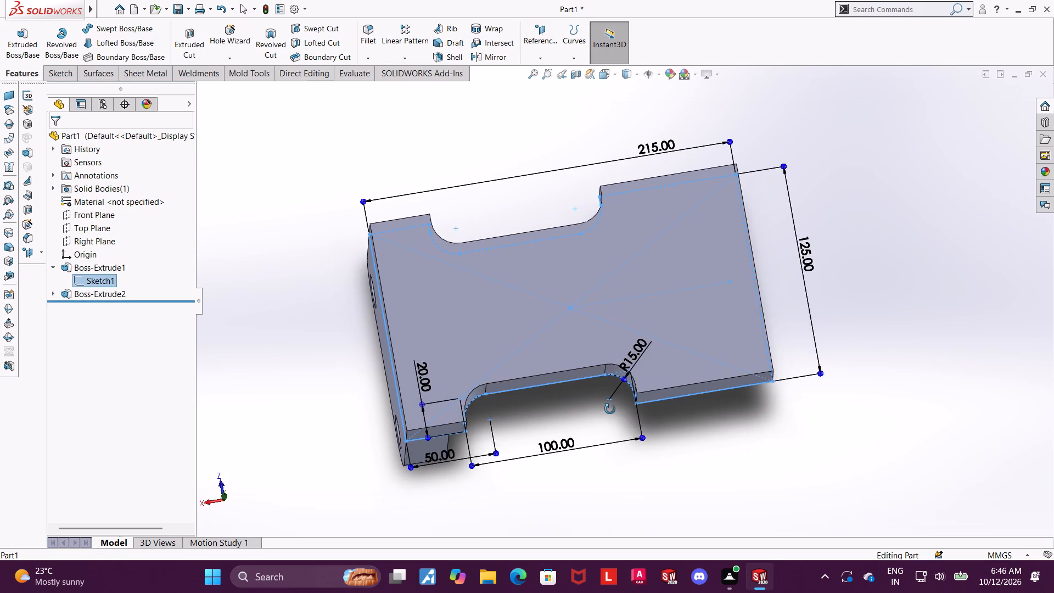
pyautogui.moveTo(610, 409); pyautogui.dragTo(611, 419, button='middle')
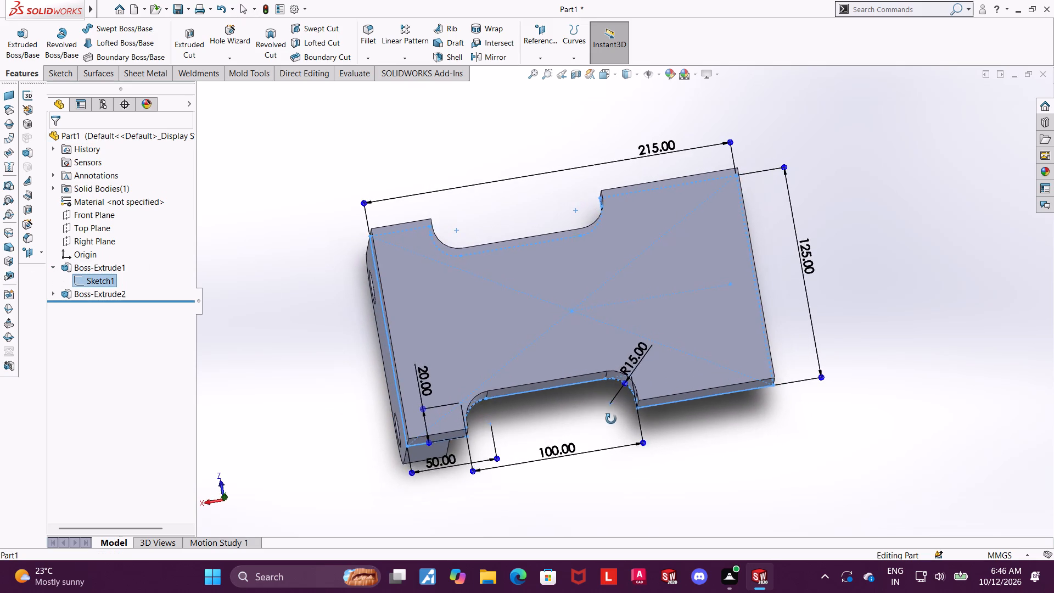
pyautogui.moveTo(611, 419); pyautogui.dragTo(606, 392, button='middle')
pyautogui.scroll(-1, 486, 404)
pyautogui.scroll(1, 491, 404)
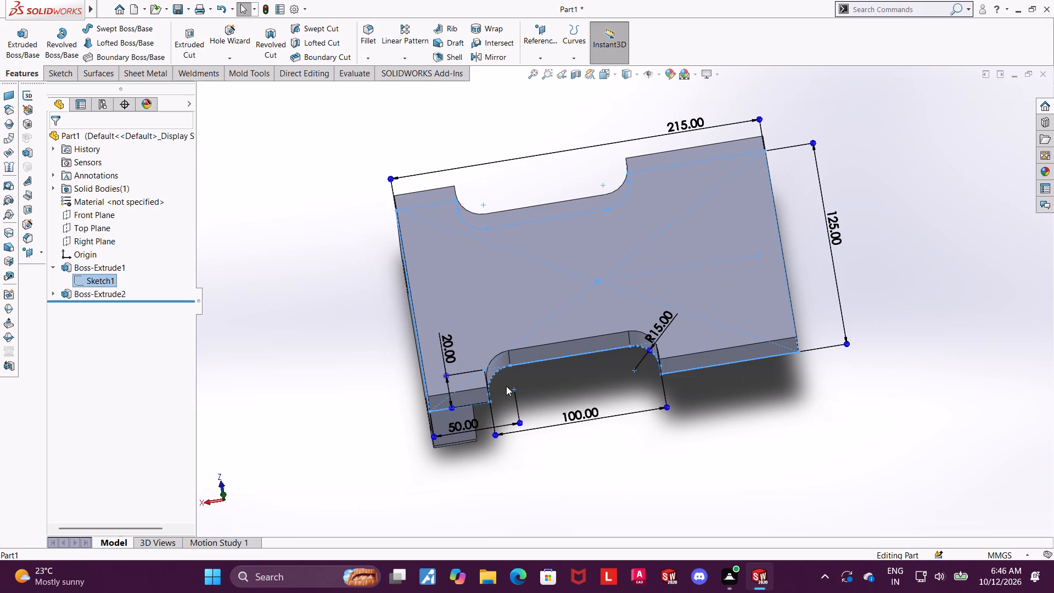
pyautogui.scroll(1, 517, 382)
pyautogui.moveTo(517, 382); pyautogui.dragTo(518, 435, button='middle')
pyautogui.moveTo(543, 399); pyautogui.dragTo(563, 399, button='middle')
pyautogui.scroll(2, 540, 408)
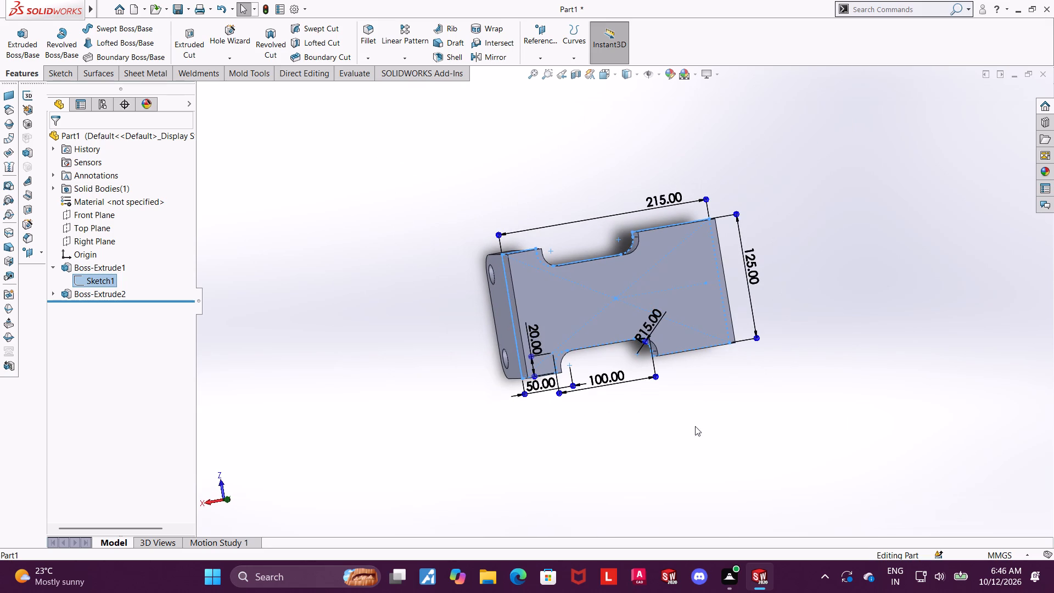
pyautogui.click(695, 424)
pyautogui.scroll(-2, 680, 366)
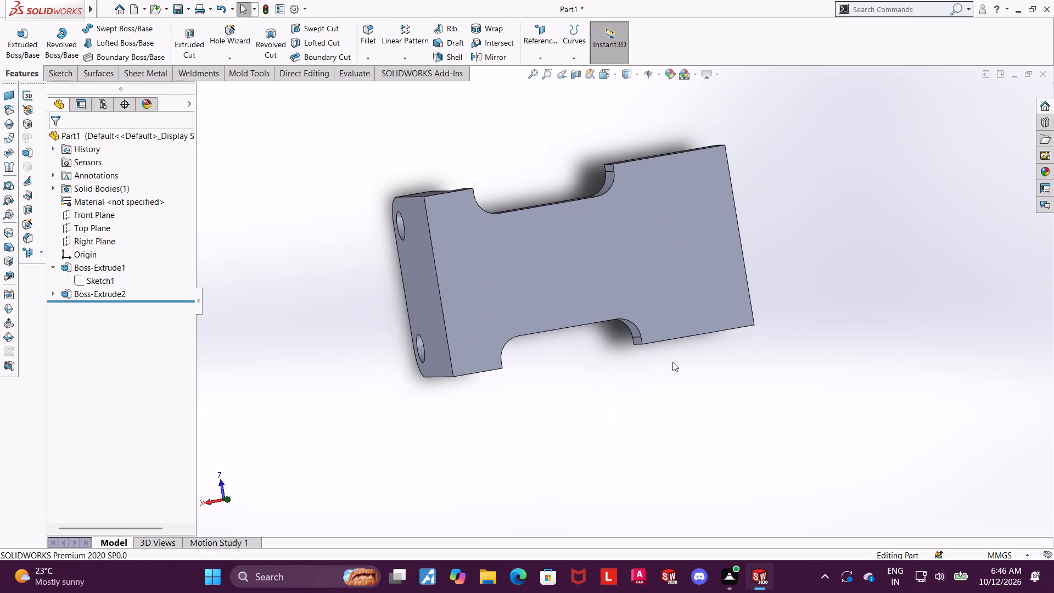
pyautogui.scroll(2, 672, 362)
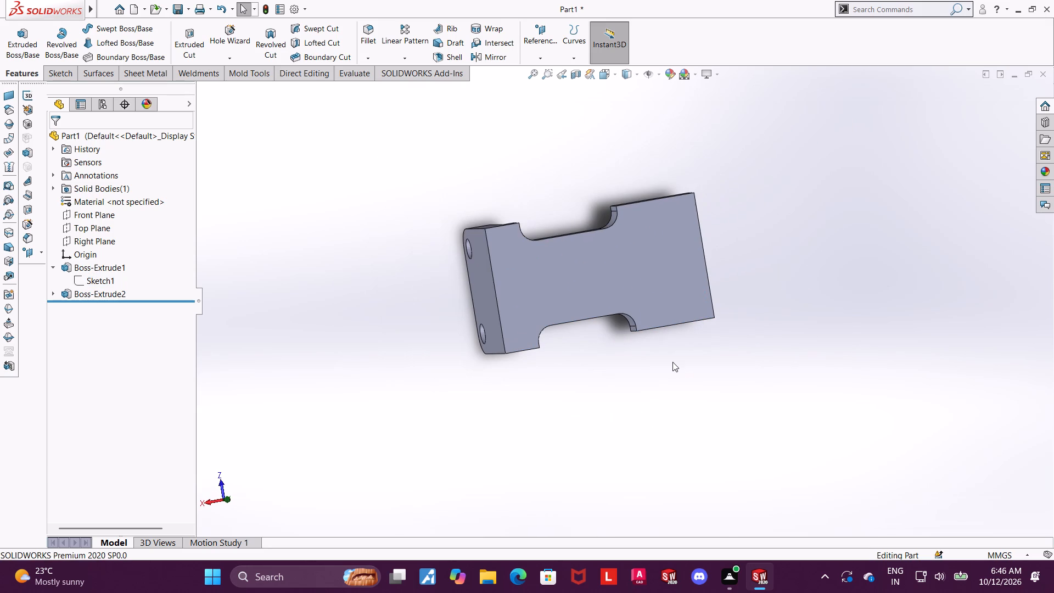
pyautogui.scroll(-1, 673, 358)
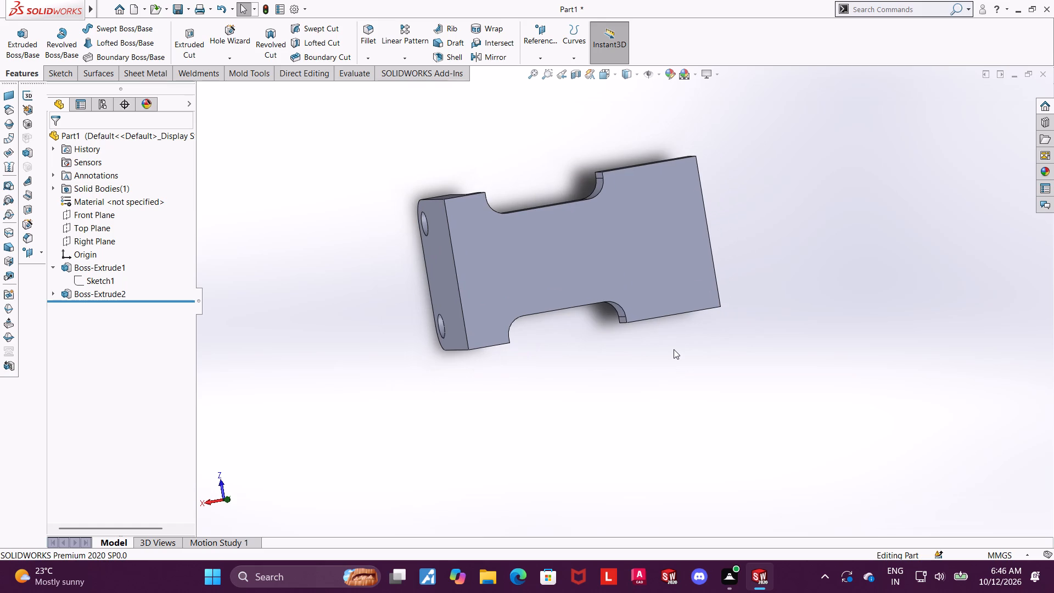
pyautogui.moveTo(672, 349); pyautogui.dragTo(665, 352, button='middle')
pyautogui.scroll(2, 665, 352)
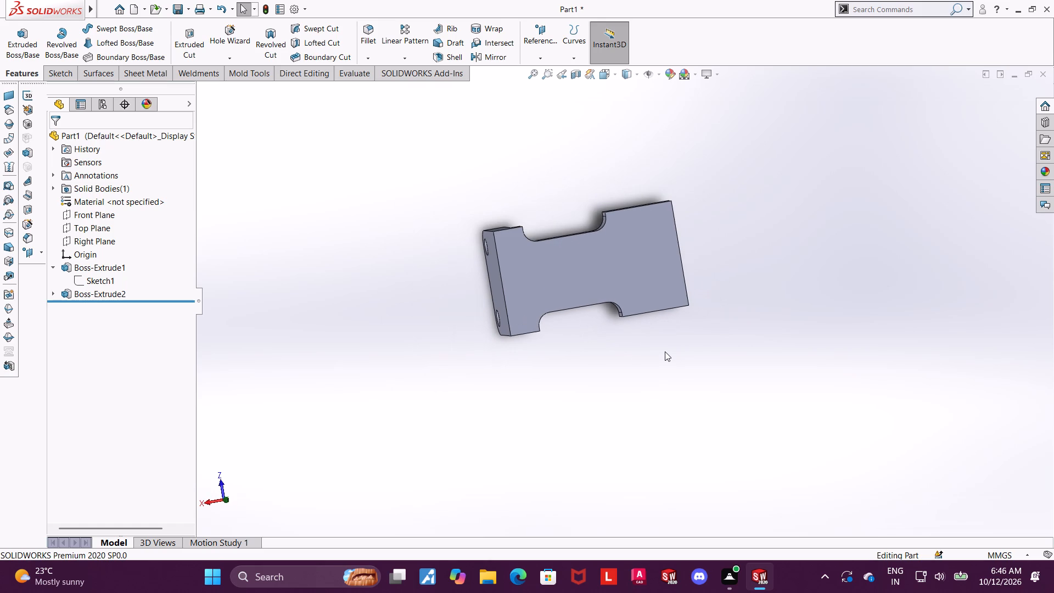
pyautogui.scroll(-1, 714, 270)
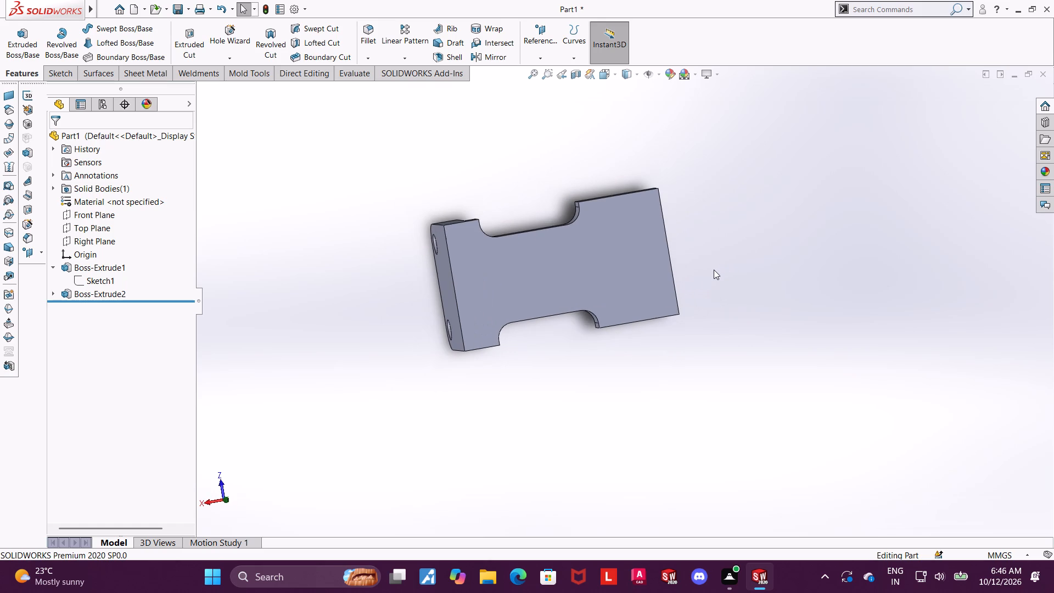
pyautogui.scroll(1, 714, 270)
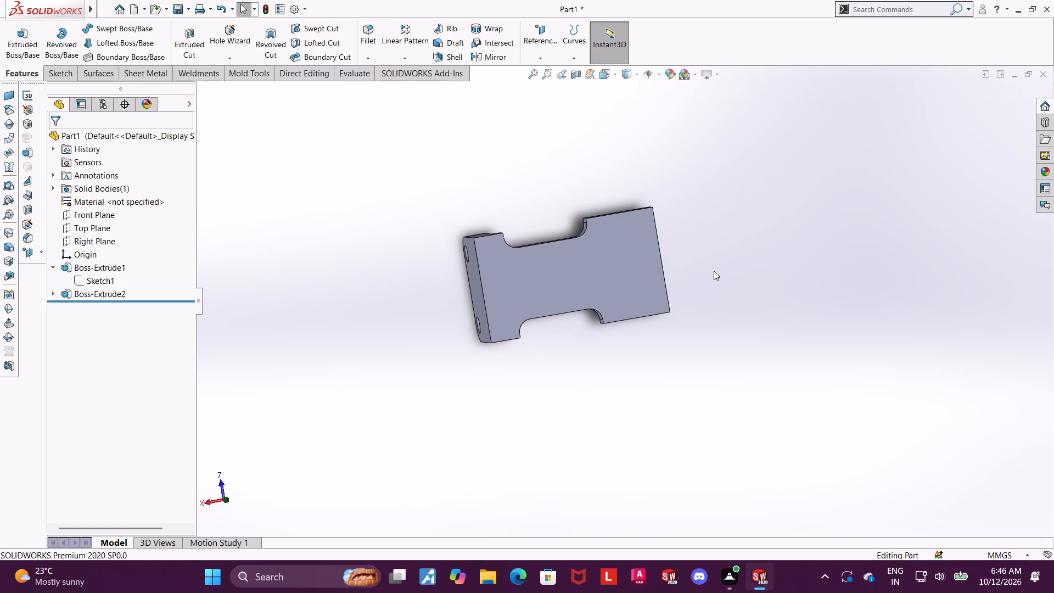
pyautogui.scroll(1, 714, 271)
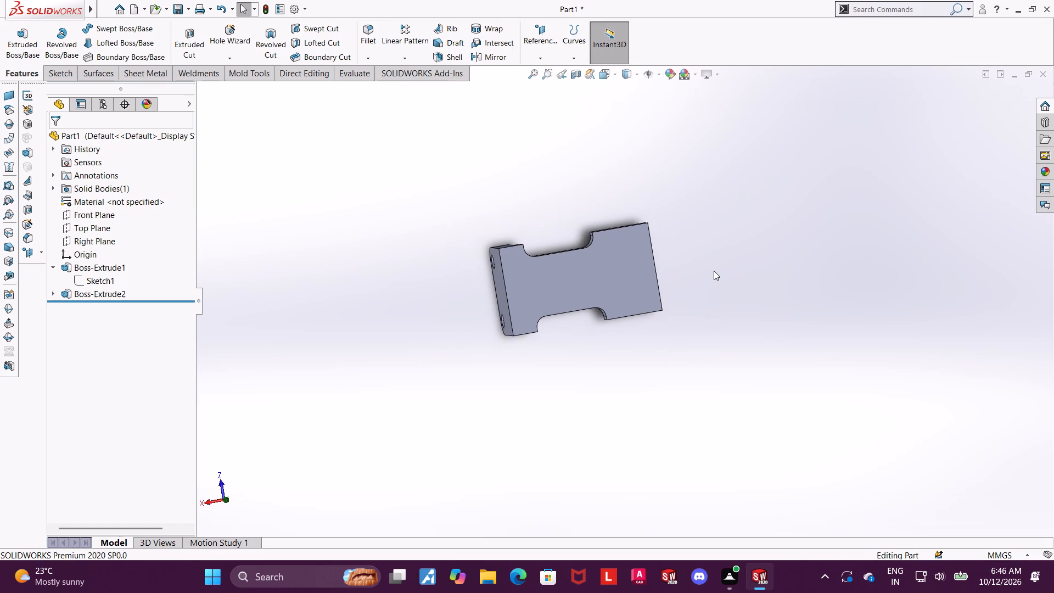
# Start a new sketch on the base's end face opposite the flange and view it face-on.
pyautogui.moveTo(720, 272); pyautogui.dragTo(592, 315, button='middle')
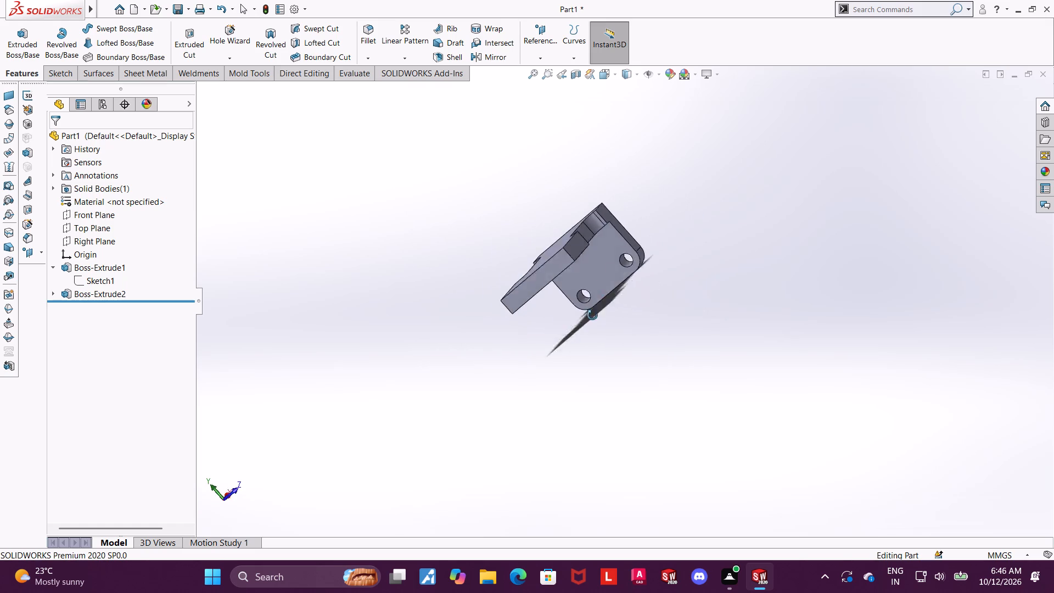
pyautogui.moveTo(592, 315); pyautogui.dragTo(613, 350, button='middle')
pyautogui.click(585, 271)
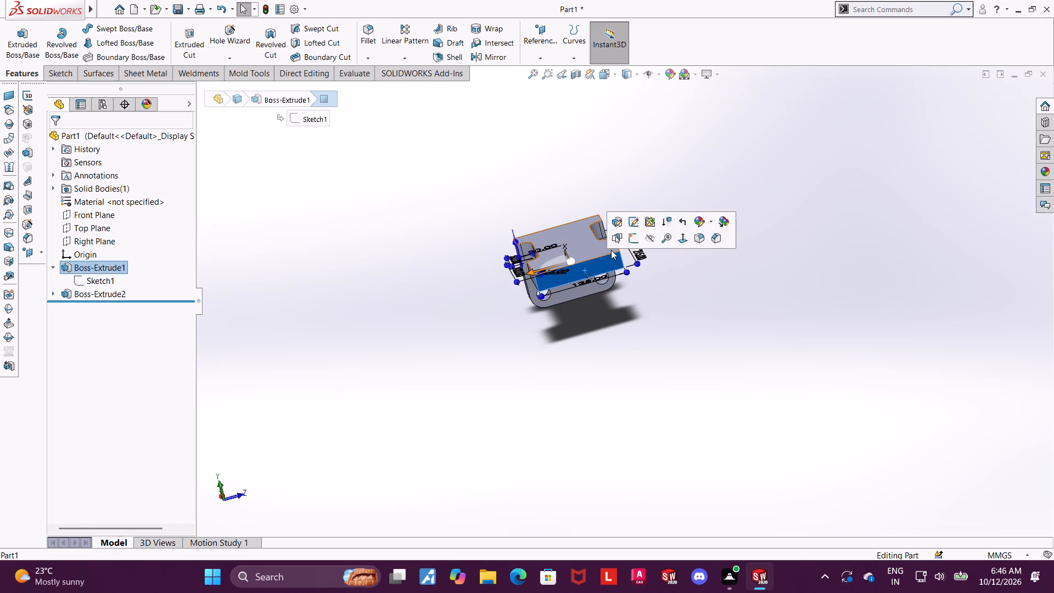
pyautogui.click(638, 236)
pyautogui.click(85, 301)
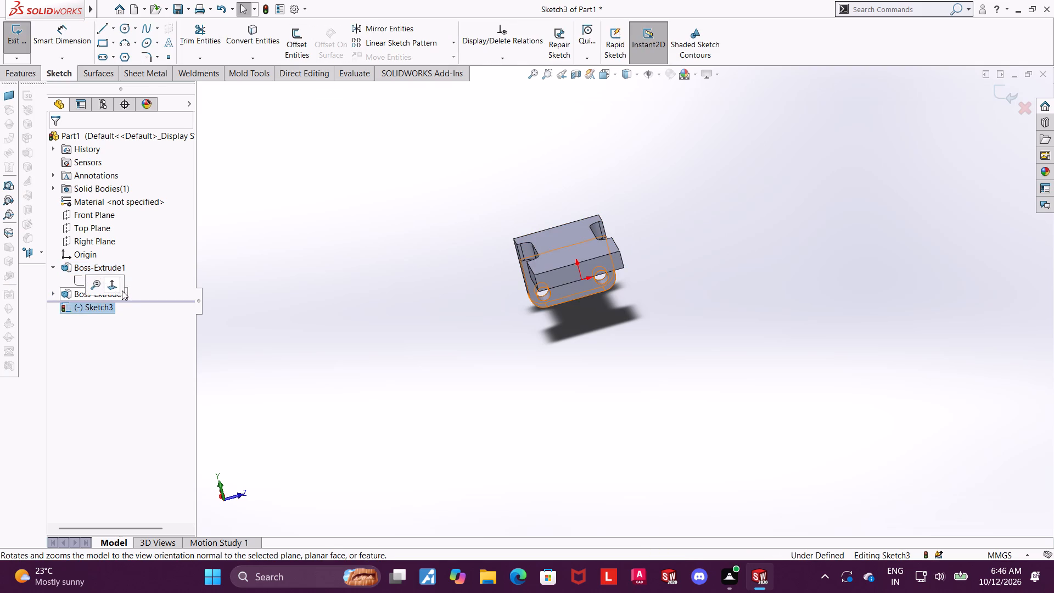
pyautogui.click(117, 287)
pyautogui.scroll(10, 620, 244)
pyautogui.scroll(-4, 683, 215)
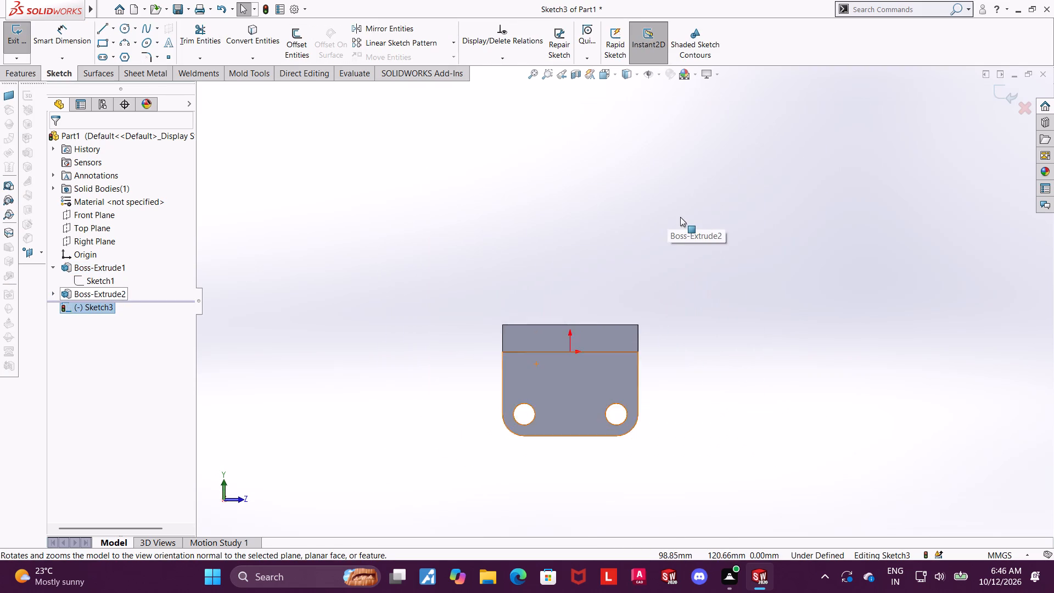
# Sketch a corner rectangle about 161 mm high, rising from the base end face's lower corner and slightly narrower than the face.
pyautogui.click(102, 44)
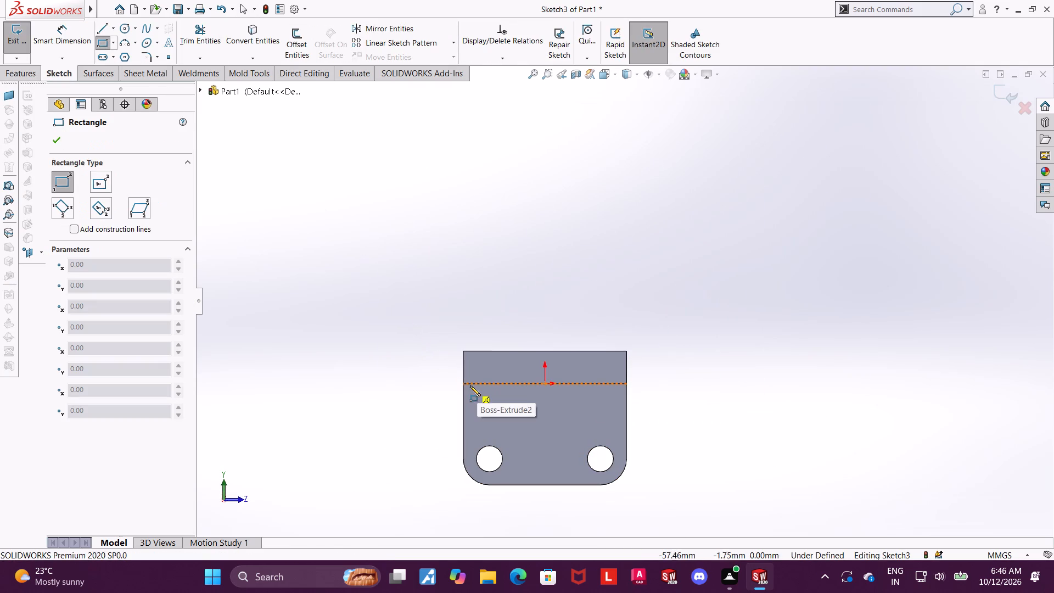
pyautogui.click(462, 383)
pyautogui.click(612, 174)
pyautogui.press('Escape')
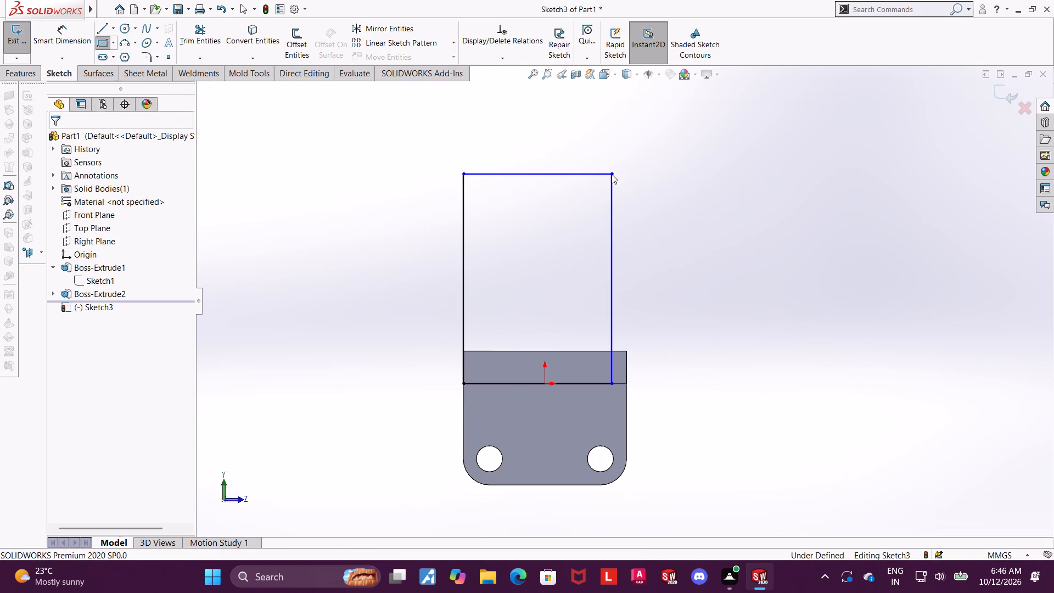
# Make the rectangle's free vertical side collinear with the adjacent vertical edge of the base's end face.
pyautogui.click(628, 371)
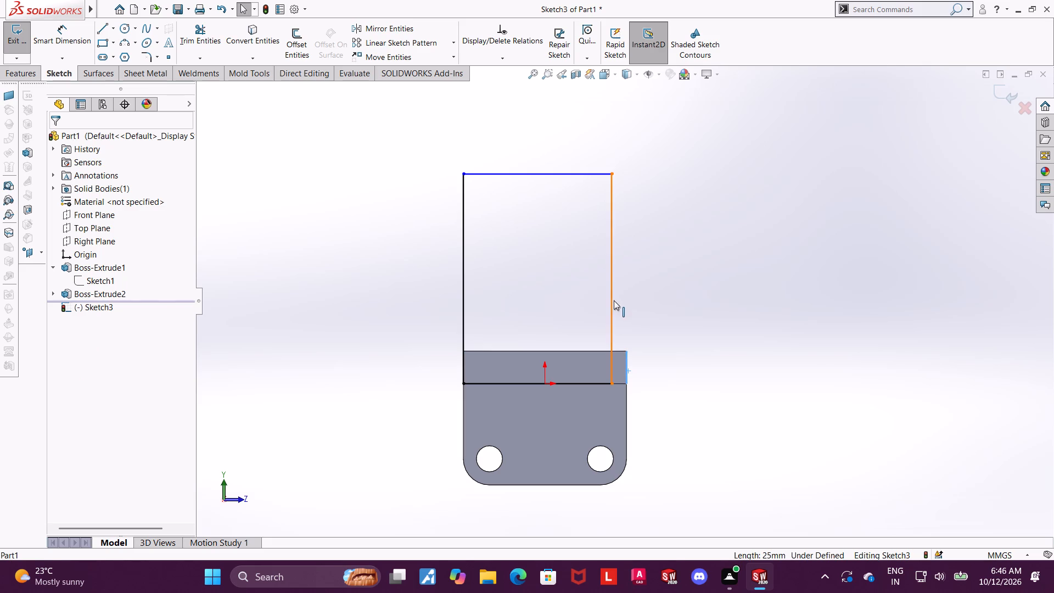
pyautogui.keyDown('ctrl'); pyautogui.click(614, 300); pyautogui.keyUp('ctrl')
pyautogui.click(63, 340)
pyautogui.press('Escape')
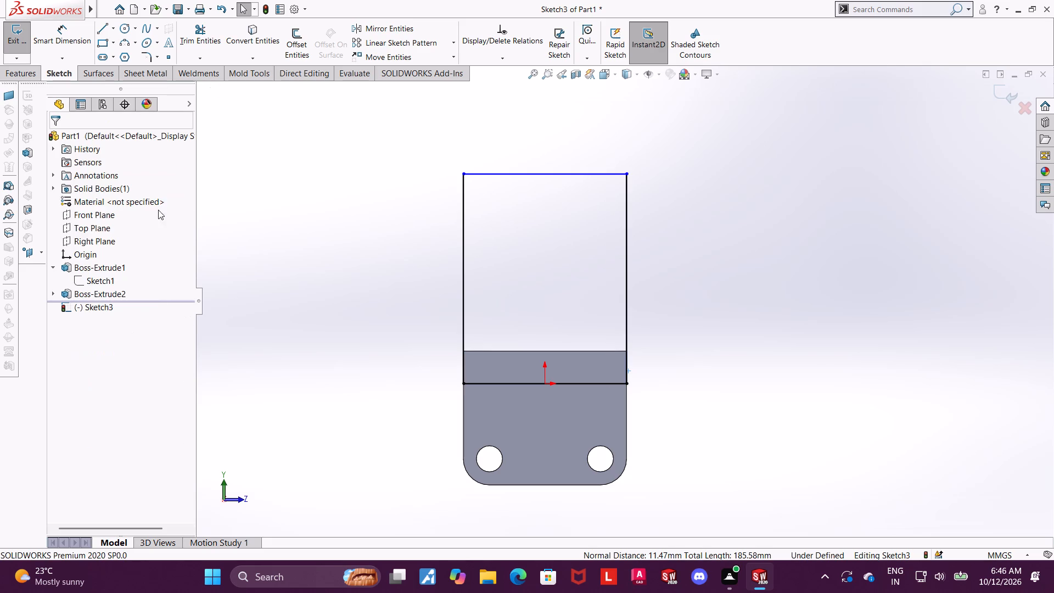
# Dimension the rectangle's height as 97.5+20 mm, giving 117.5 mm.
pyautogui.click(69, 46)
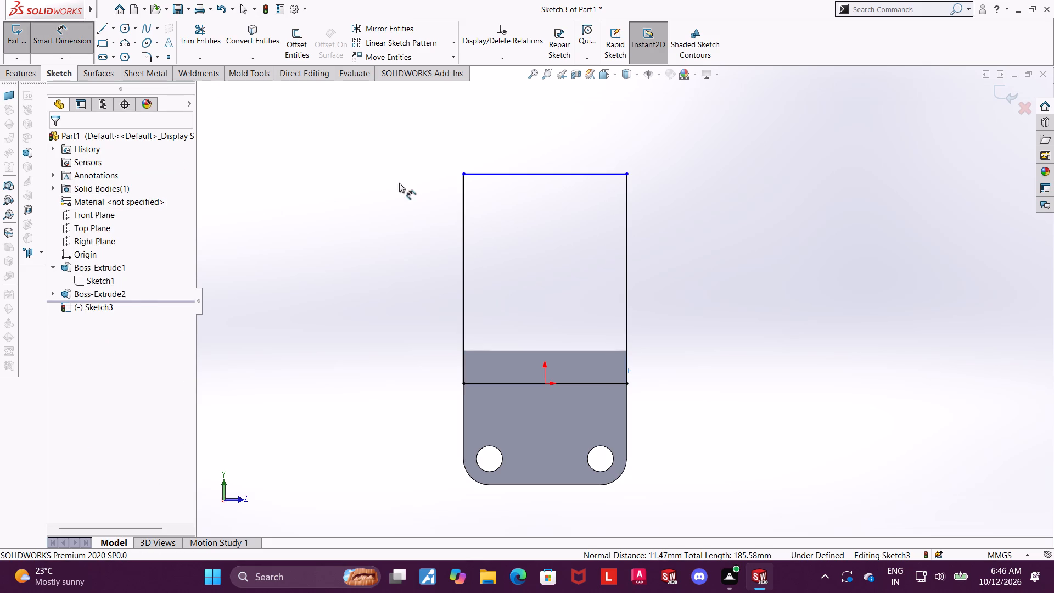
pyautogui.scroll(-1, 468, 211)
pyautogui.scroll(1, 471, 203)
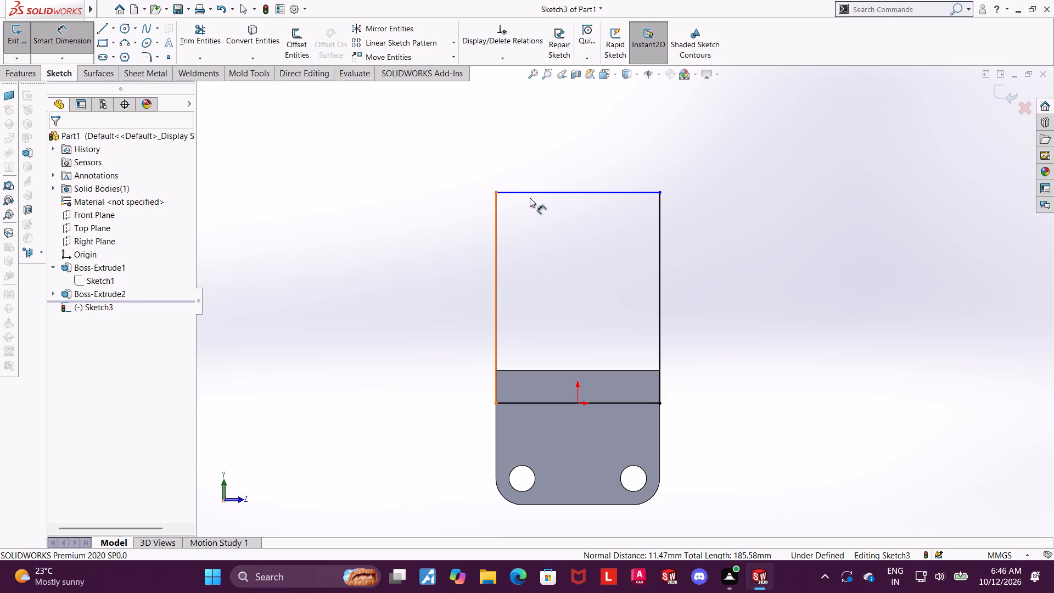
pyautogui.scroll(-1, 530, 198)
pyautogui.scroll(1, 530, 198)
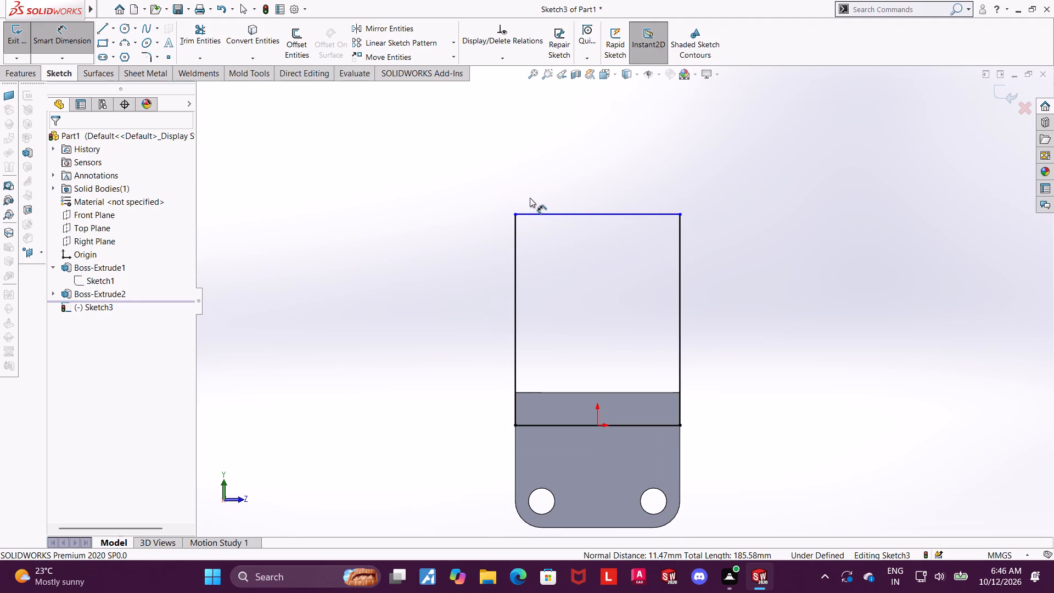
pyautogui.click(513, 269)
pyautogui.click(427, 267)
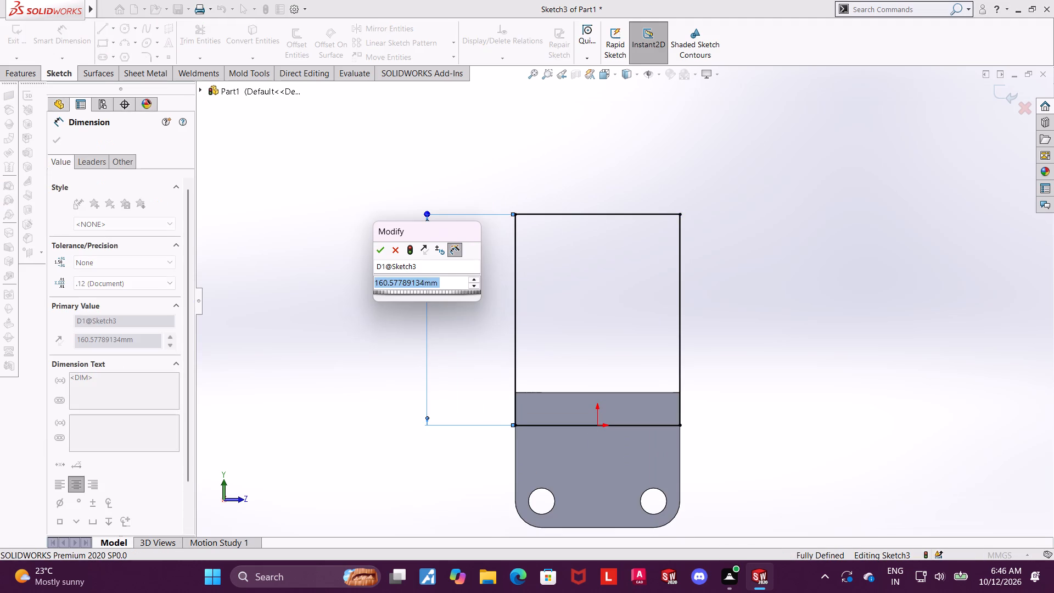
pyautogui.press('9')
pyautogui.write('7.5')
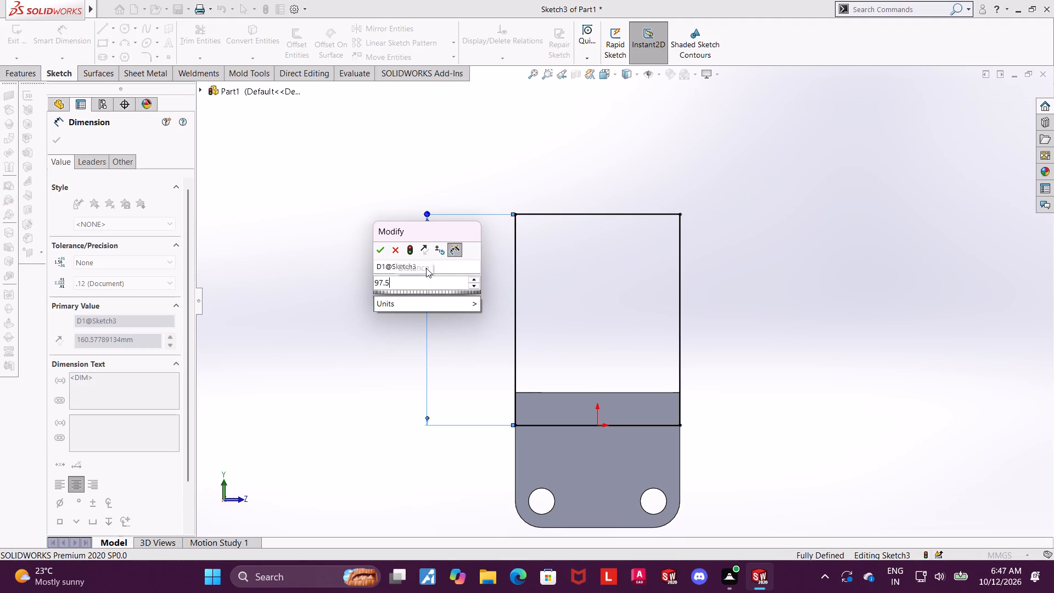
pyautogui.hotkey('shift', '+')
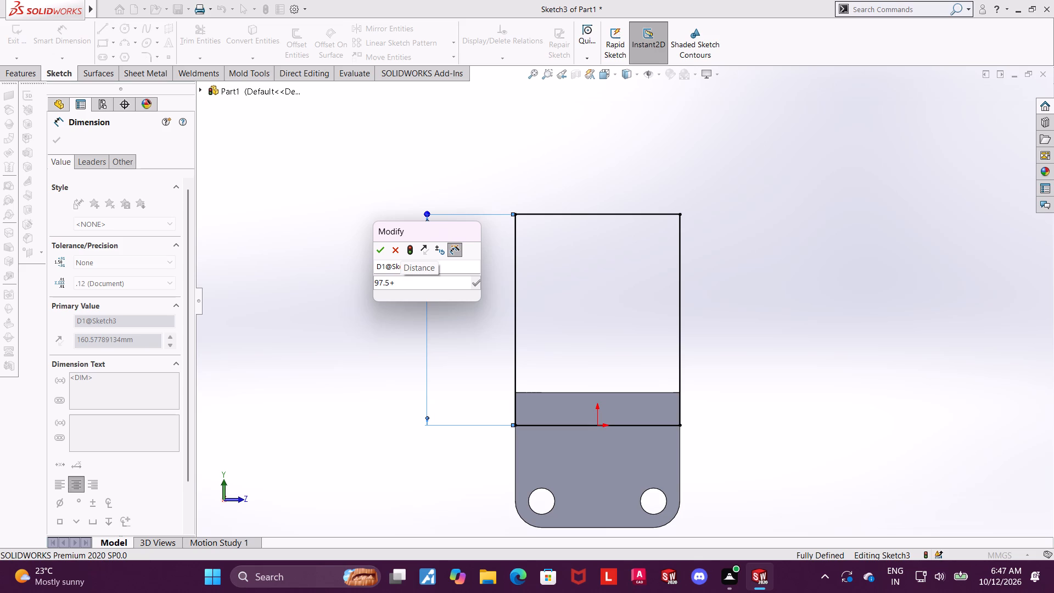
pyautogui.press('2')
pyautogui.press('0')
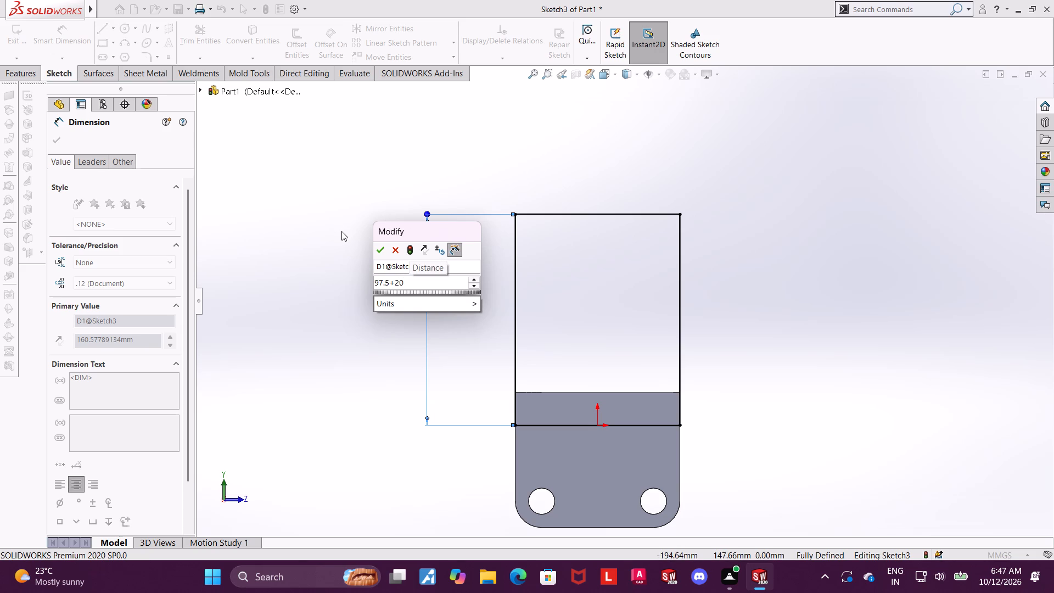
pyautogui.press('Return')
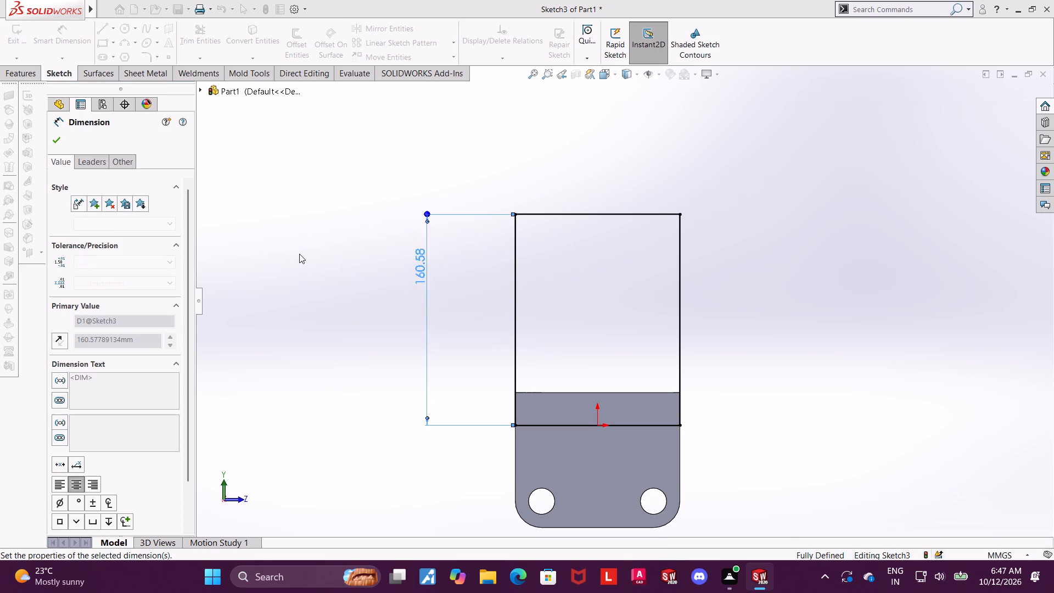
pyautogui.scroll(1, 625, 317)
pyautogui.scroll(-1, 625, 317)
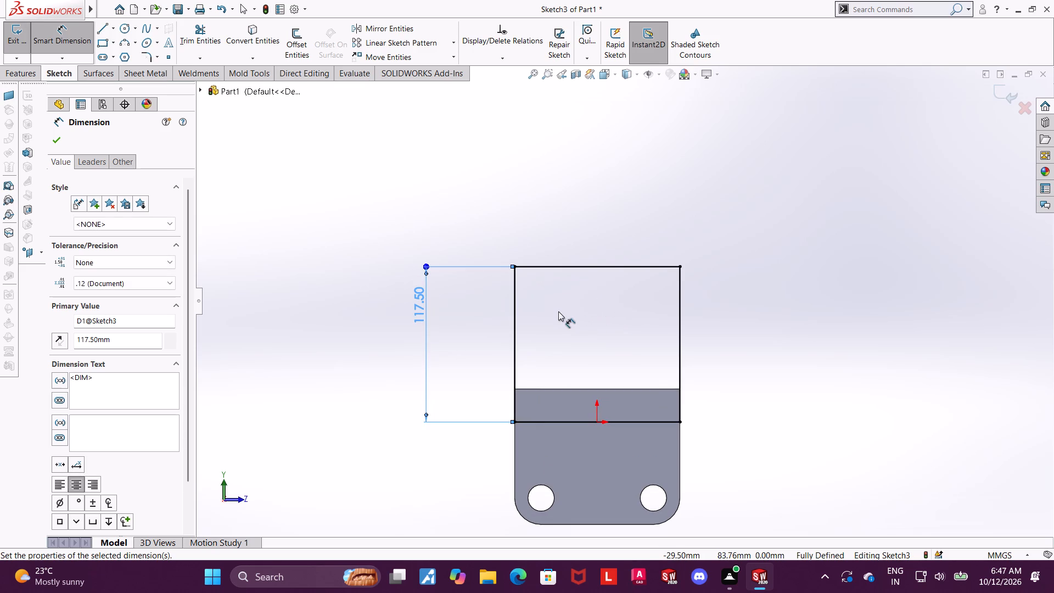
pyautogui.press('Escape')
pyautogui.press('Escape')
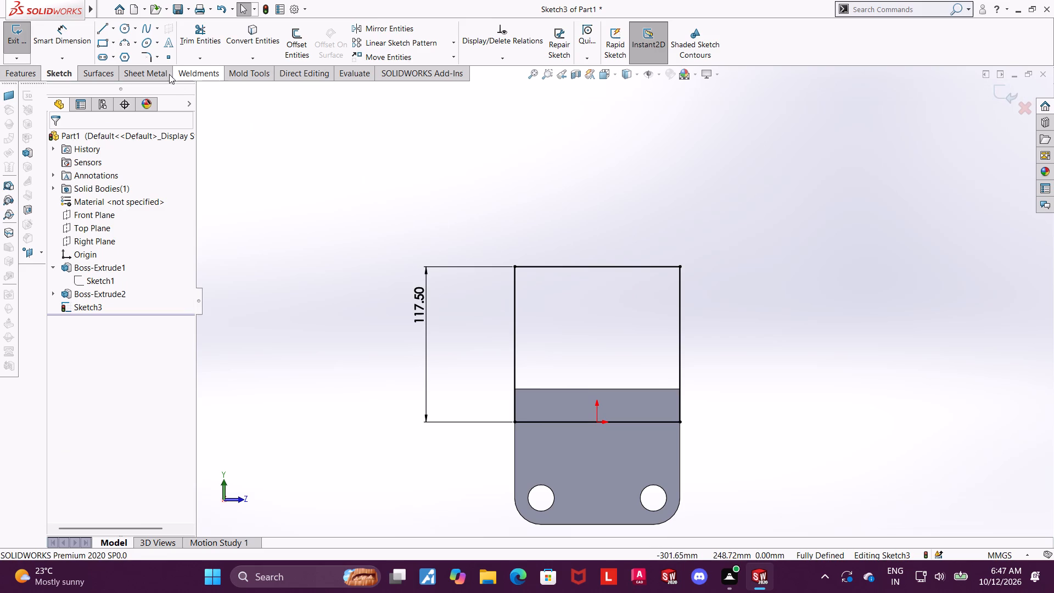
# Round the rectangle's two upper corners with 20 mm sketch fillets.
pyautogui.click(152, 53)
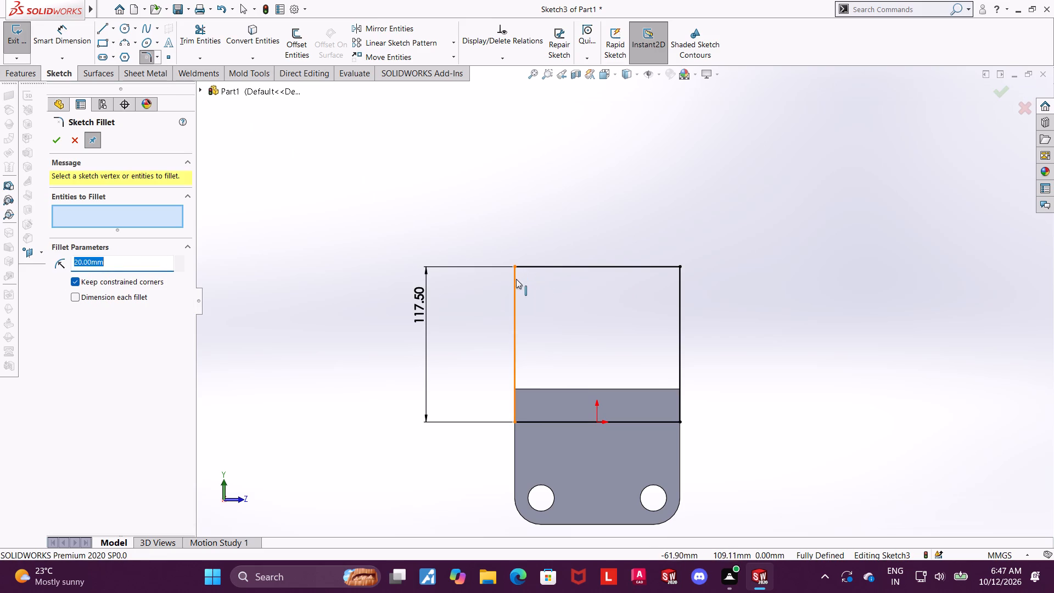
pyautogui.click(516, 270)
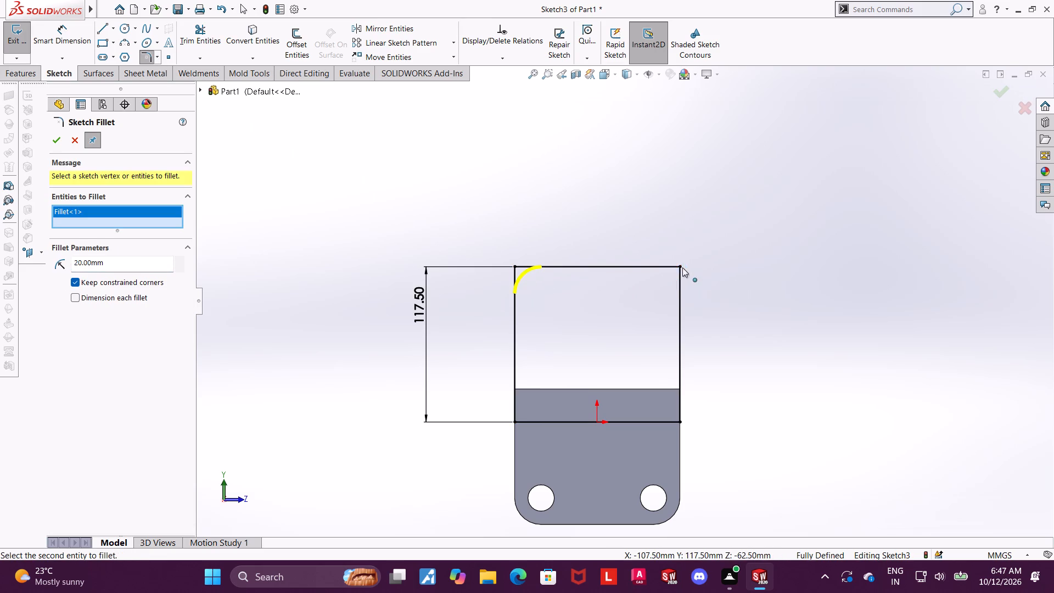
pyautogui.click(679, 267)
pyautogui.click(55, 136)
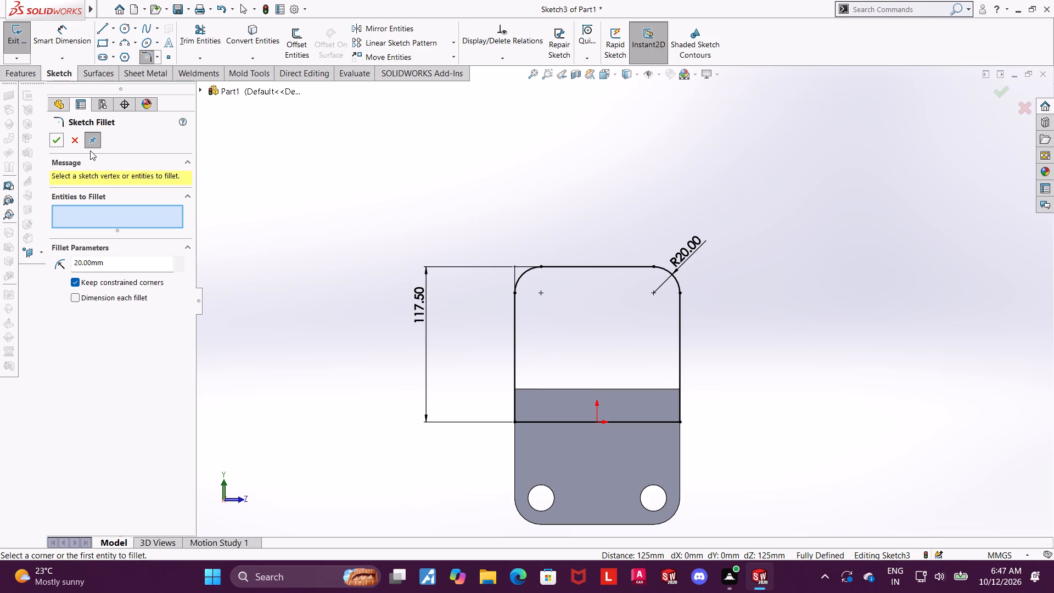
pyautogui.scroll(1, 440, 256)
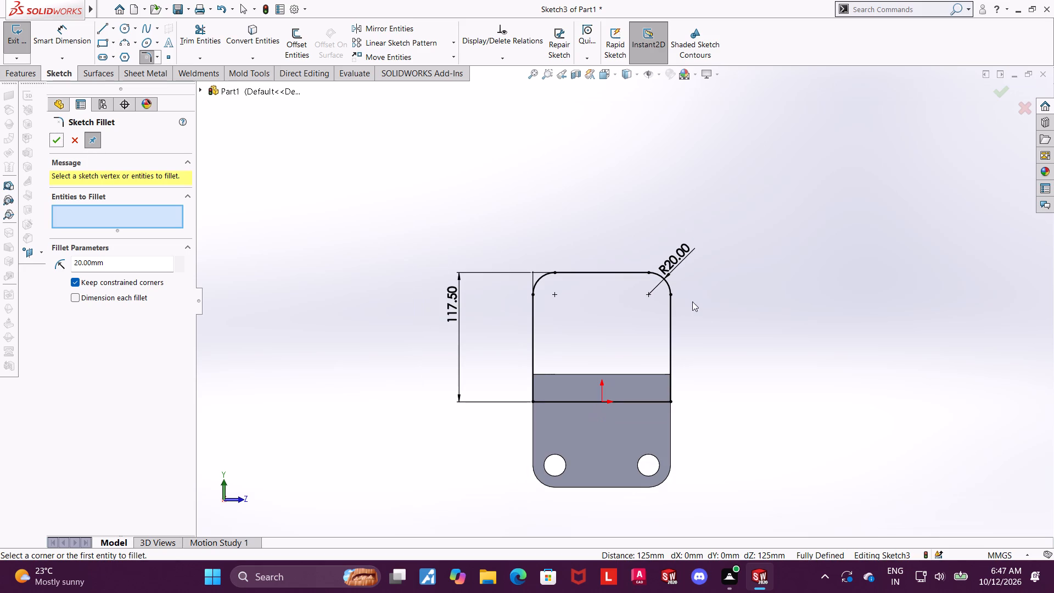
pyautogui.scroll(-1, 710, 297)
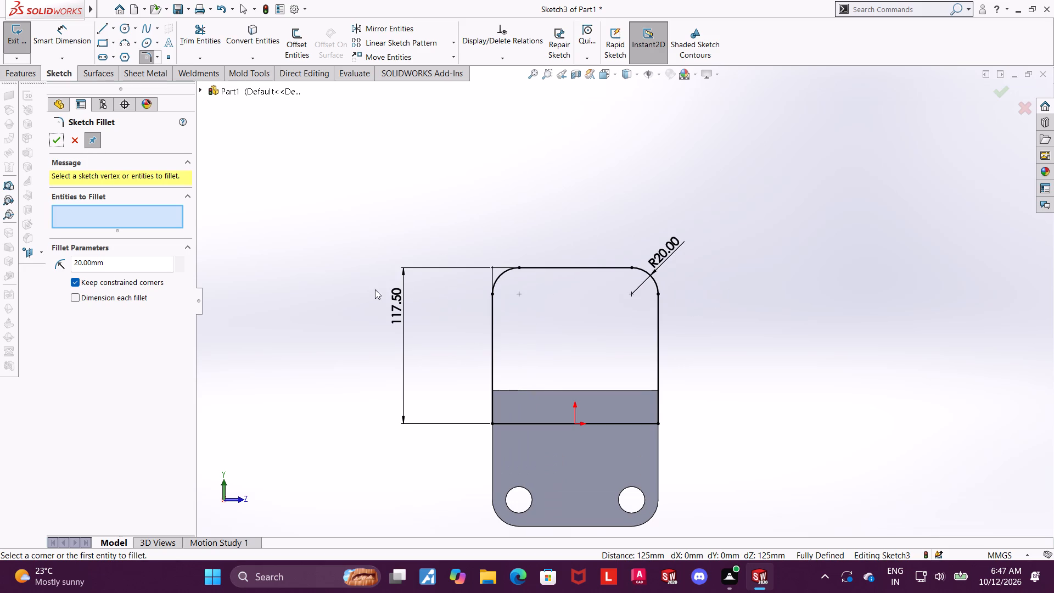
pyautogui.scroll(1, 418, 321)
pyautogui.click(72, 143)
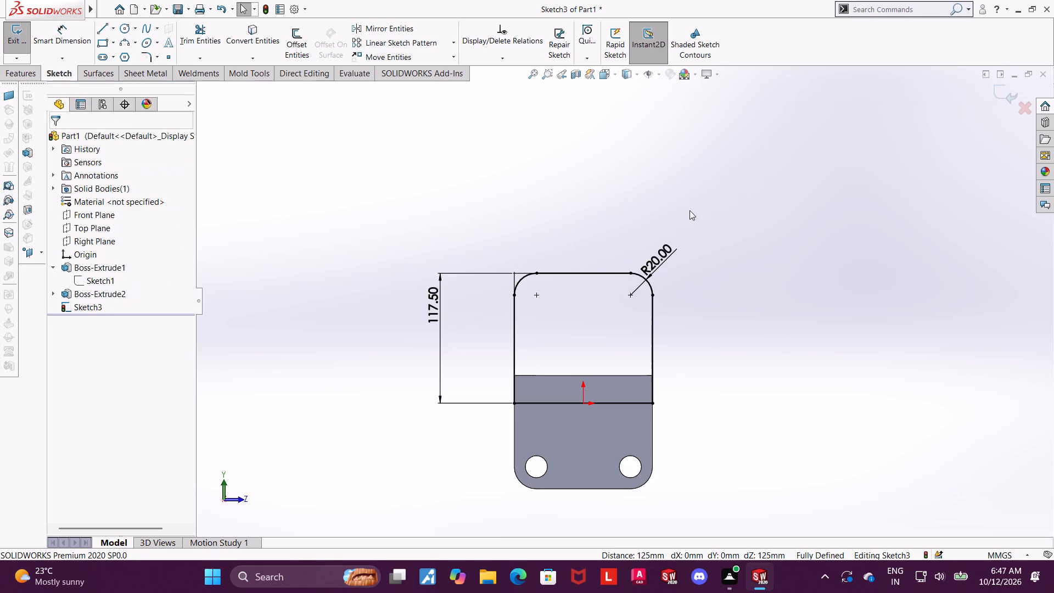
# Close the sketch and extrude it 25 mm blind in the reversed direction, over the base, merged with the base.
pyautogui.click(1006, 92)
pyautogui.moveTo(630, 267); pyautogui.dragTo(682, 285, button='middle')
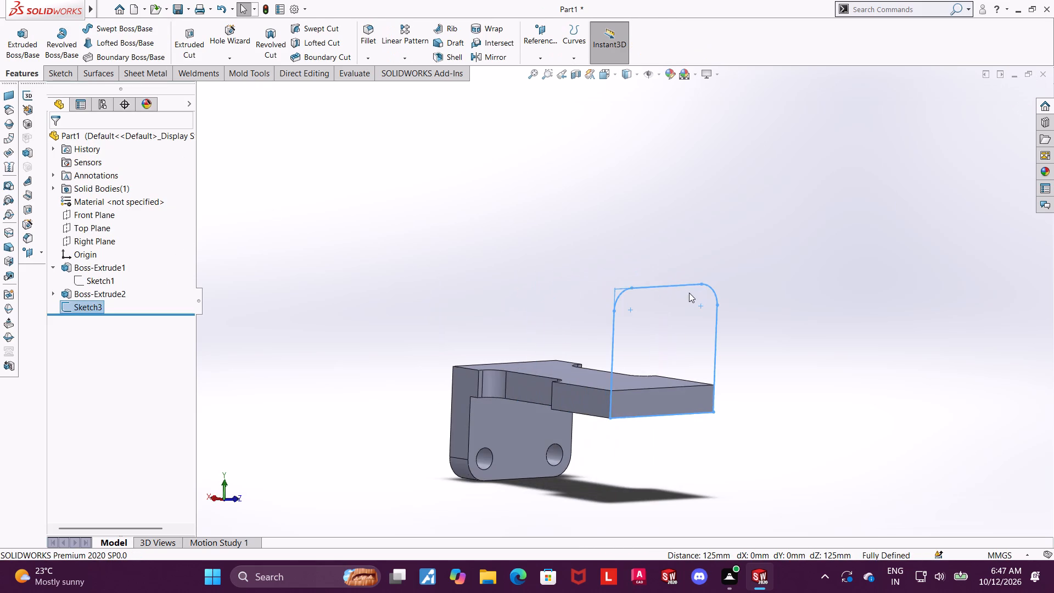
pyautogui.scroll(1, 704, 291)
pyautogui.moveTo(708, 293); pyautogui.dragTo(755, 282, button='middle')
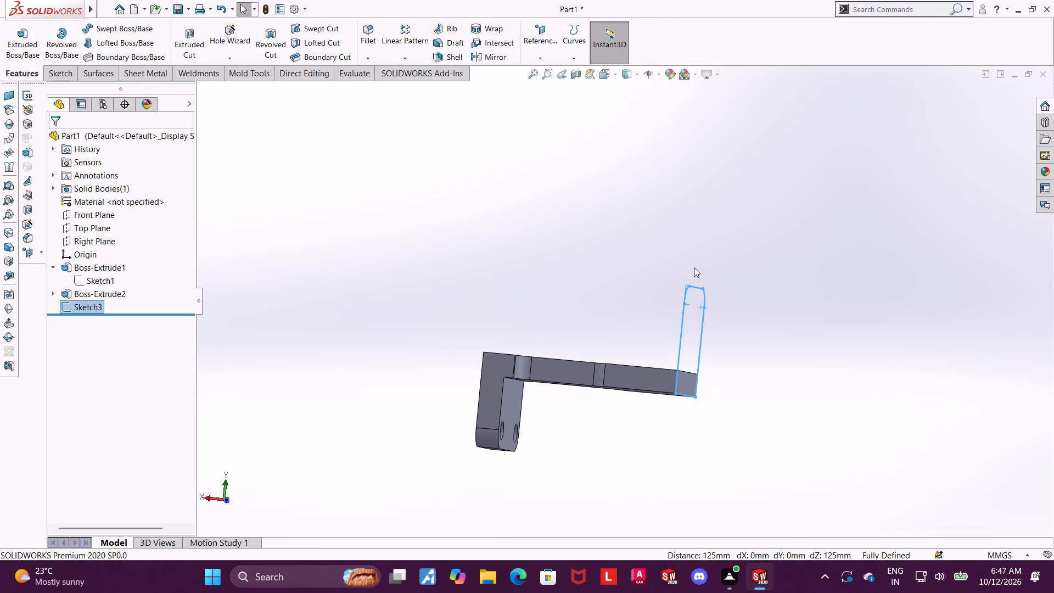
pyautogui.scroll(-1, 684, 257)
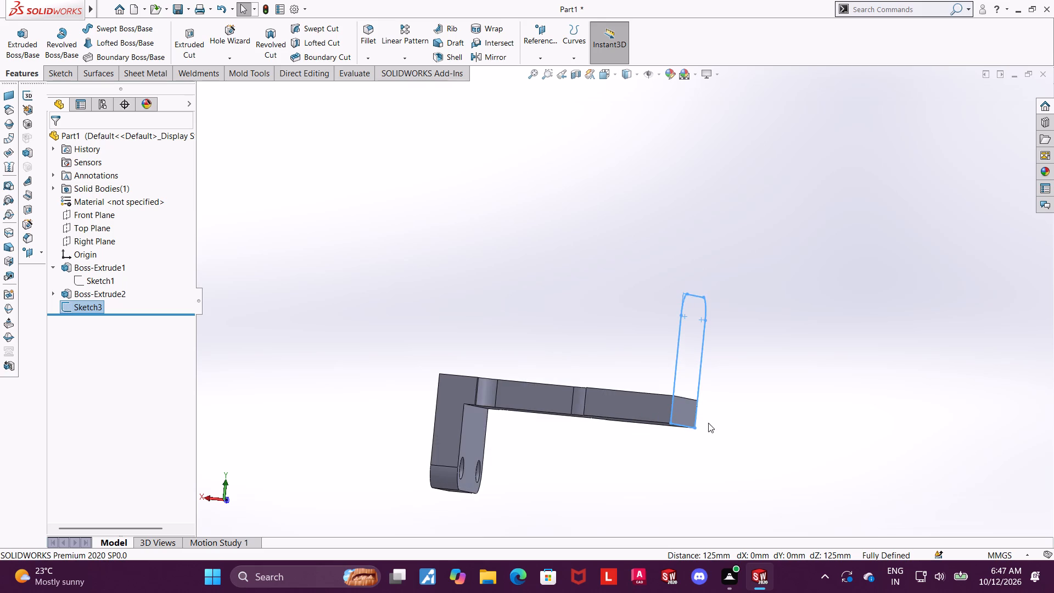
pyautogui.moveTo(713, 440); pyautogui.dragTo(780, 470, button='middle')
pyautogui.moveTo(759, 329); pyautogui.dragTo(758, 339, button='middle')
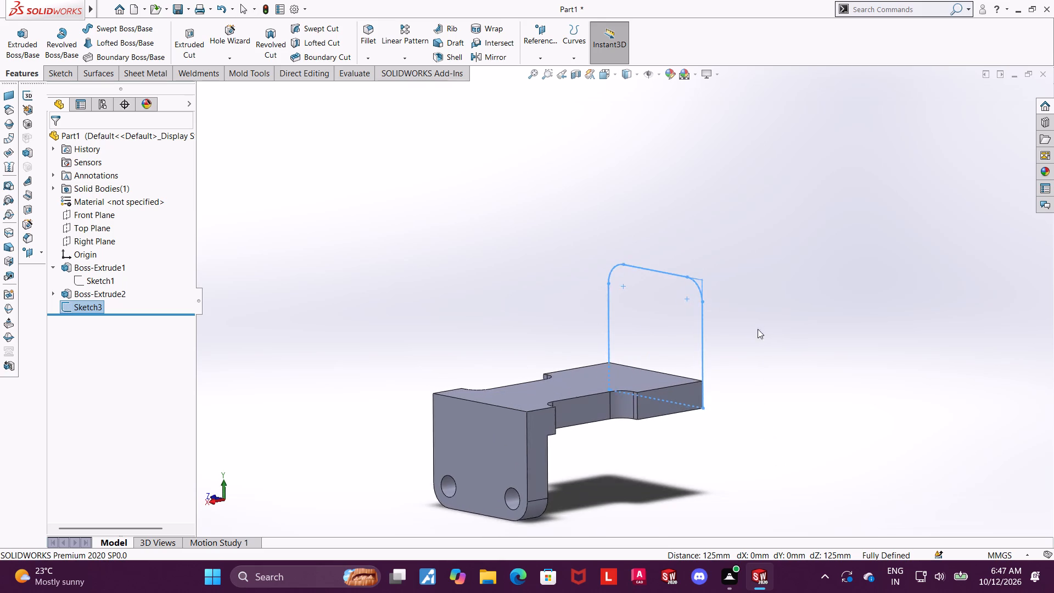
pyautogui.scroll(-4, 758, 311)
pyautogui.moveTo(747, 369); pyautogui.dragTo(720, 351, button='middle')
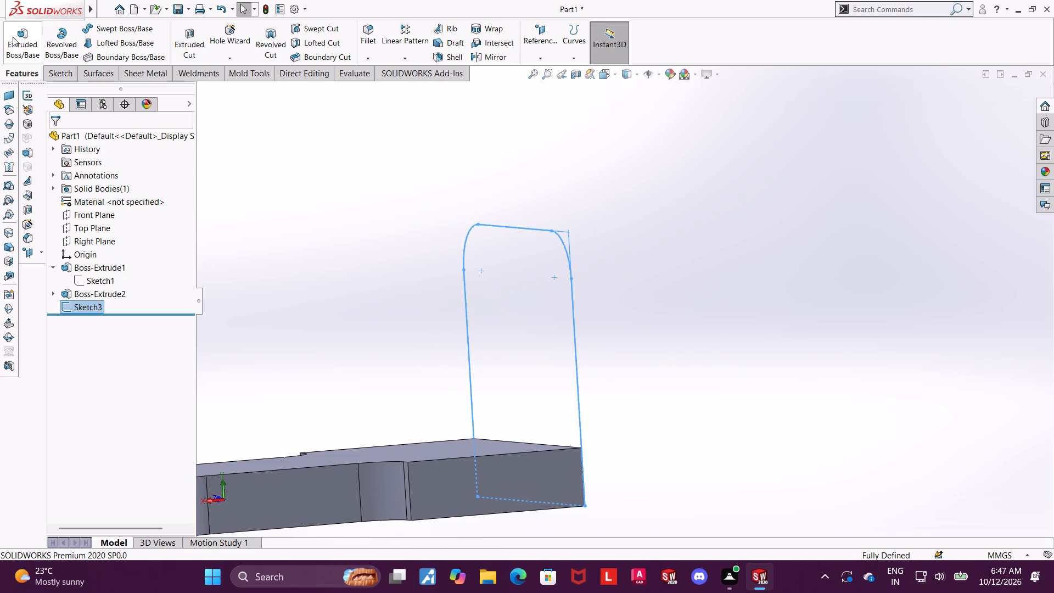
pyautogui.click(15, 38)
pyautogui.scroll(2, 760, 395)
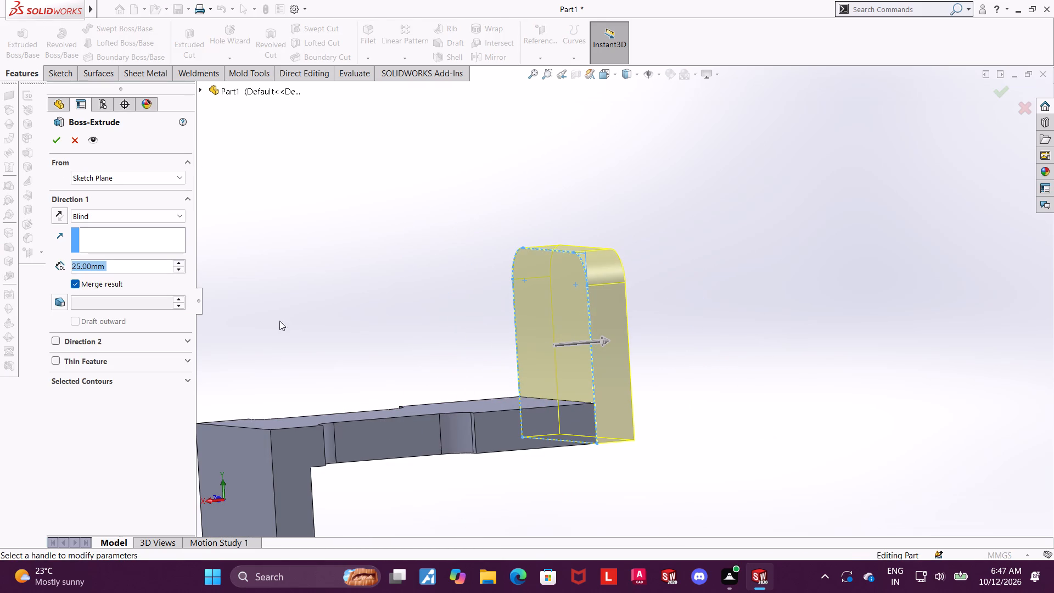
pyautogui.click(54, 213)
pyautogui.click(56, 144)
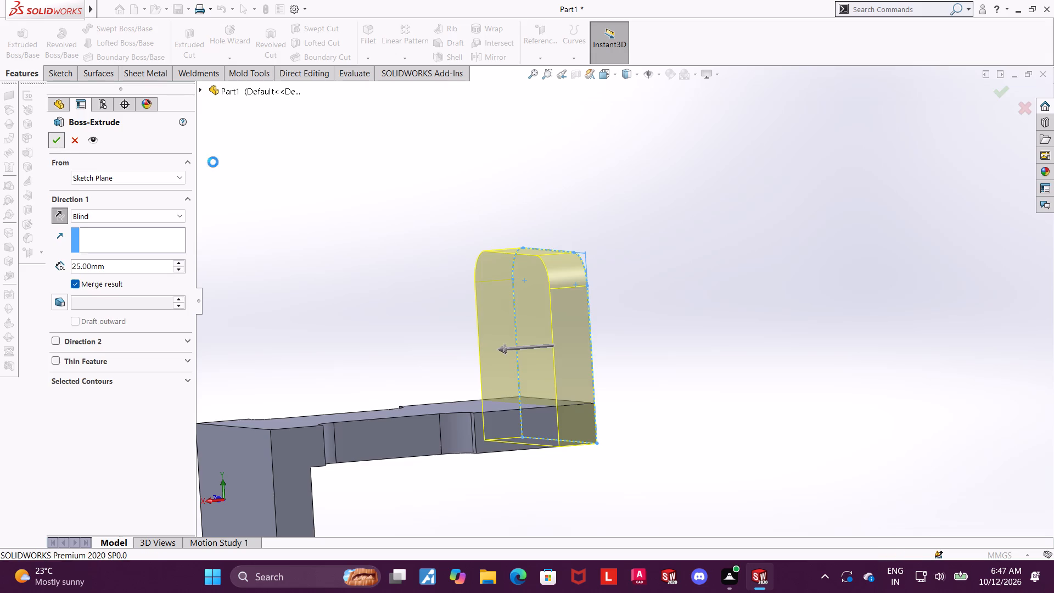
pyautogui.click(528, 212)
# Measure the distance from the lower tangent edge of the upright plate's rounded corner to the base's underside.
pyautogui.scroll(1, 799, 237)
pyautogui.moveTo(799, 238); pyautogui.dragTo(702, 282, button='middle')
pyautogui.scroll(-1, 524, 393)
pyautogui.click(575, 326)
pyautogui.press('Escape')
pyautogui.moveTo(630, 329); pyautogui.dragTo(714, 296, button='middle')
pyautogui.press('Escape')
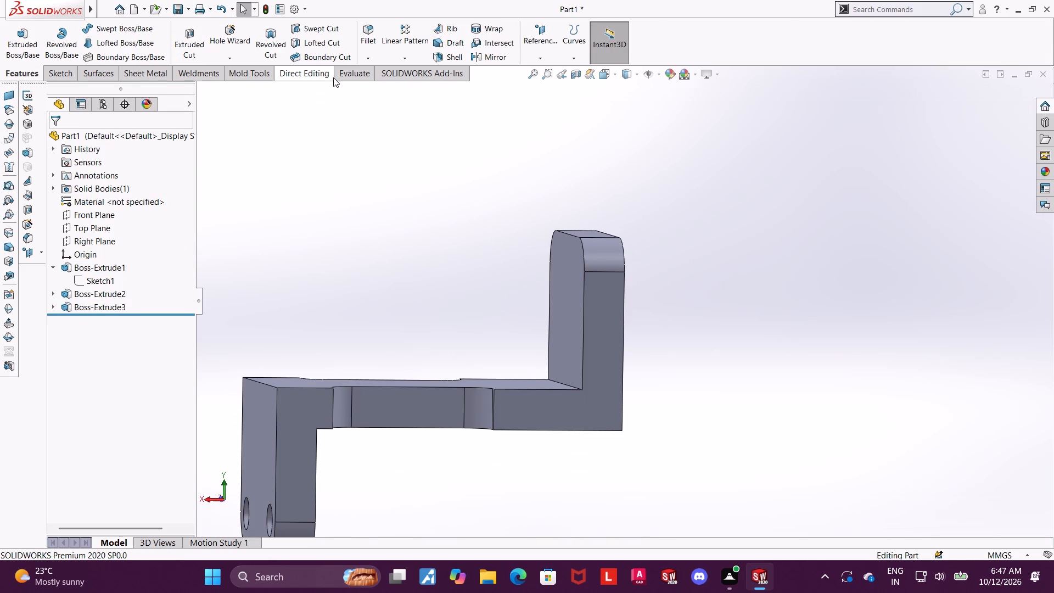
pyautogui.click(351, 75)
pyautogui.click(103, 42)
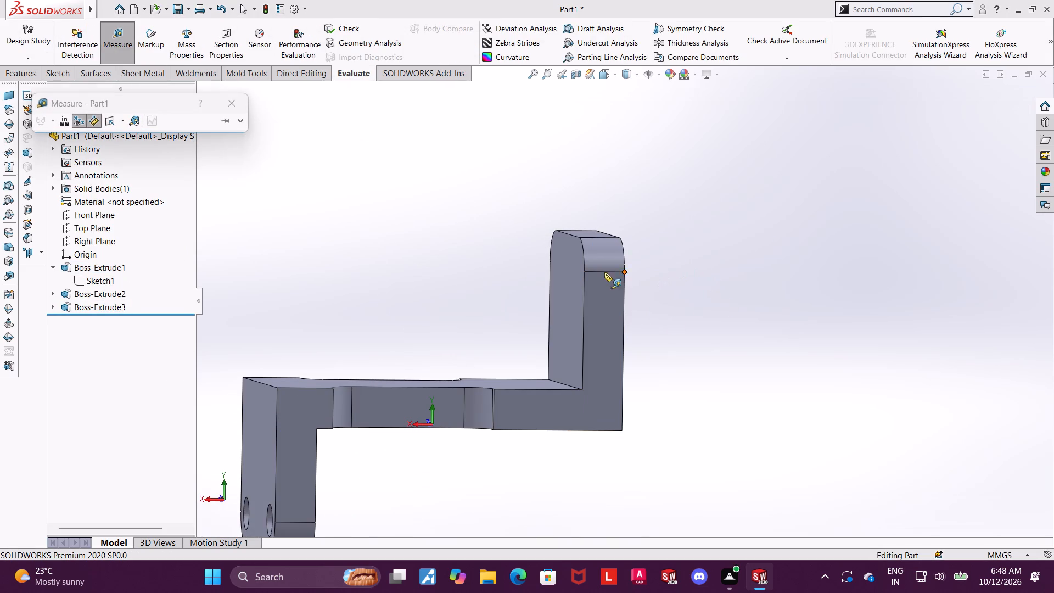
pyautogui.click(593, 272)
pyautogui.scroll(1, 773, 393)
pyautogui.moveTo(773, 393); pyautogui.dragTo(761, 290, button='middle')
pyautogui.click(567, 395)
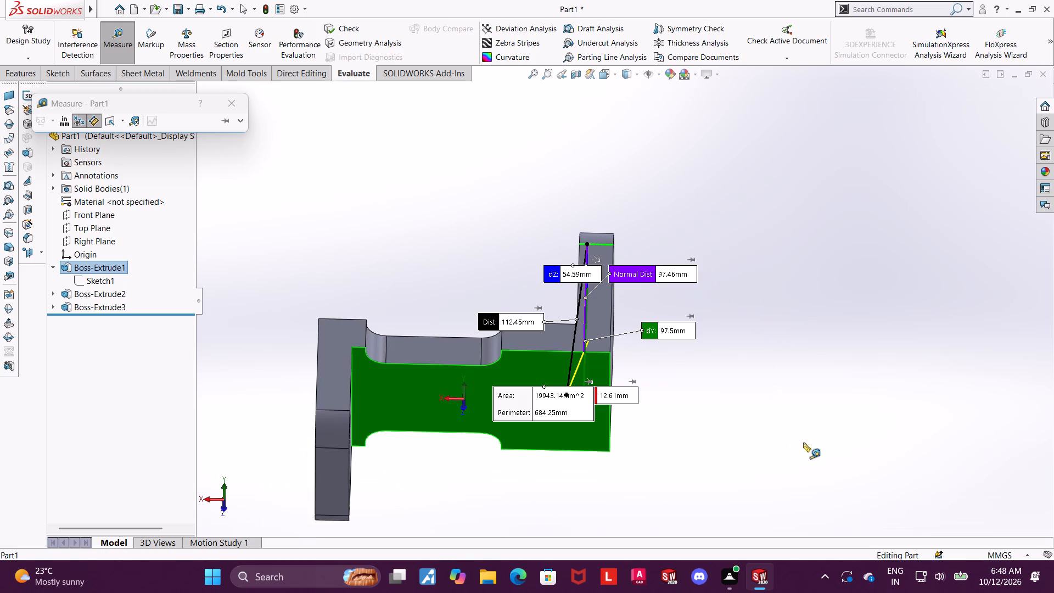
pyautogui.scroll(-1, 619, 295)
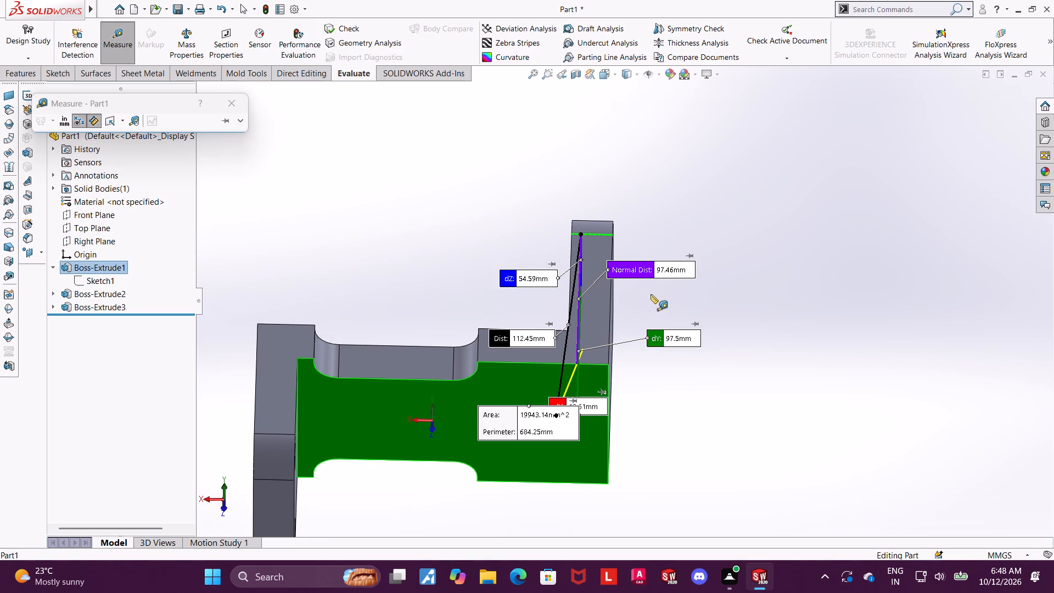
# Review the distance measured between the upright's rounded corner and the base's underside, and close the measurement.
pyautogui.scroll(-1, 657, 290)
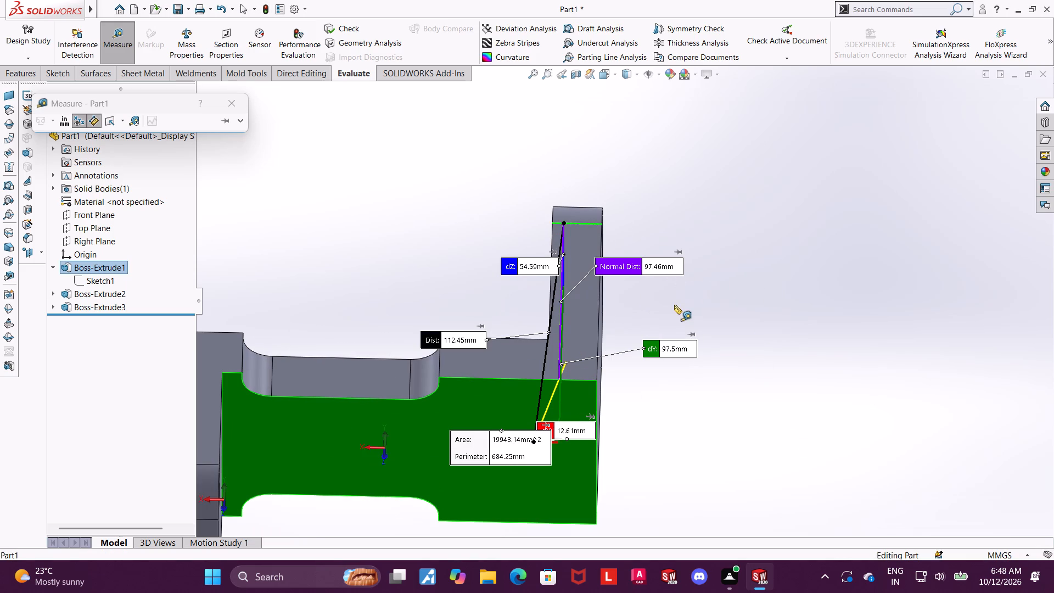
pyautogui.scroll(-1, 653, 284)
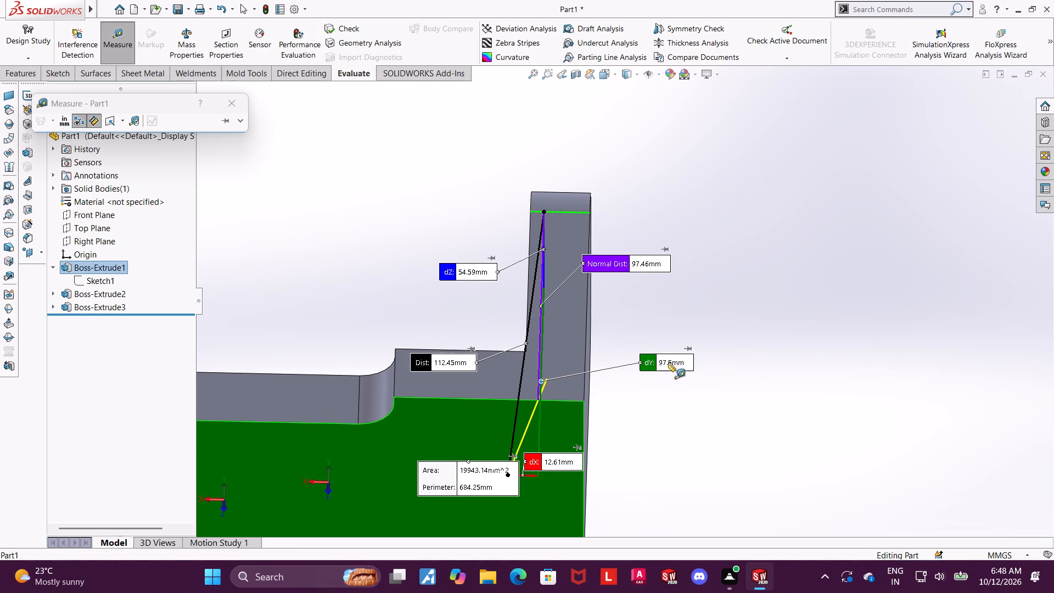
pyautogui.scroll(2, 665, 364)
pyautogui.moveTo(757, 287); pyautogui.dragTo(763, 483, button='middle')
pyautogui.scroll(1, 763, 482)
pyautogui.press('Escape')
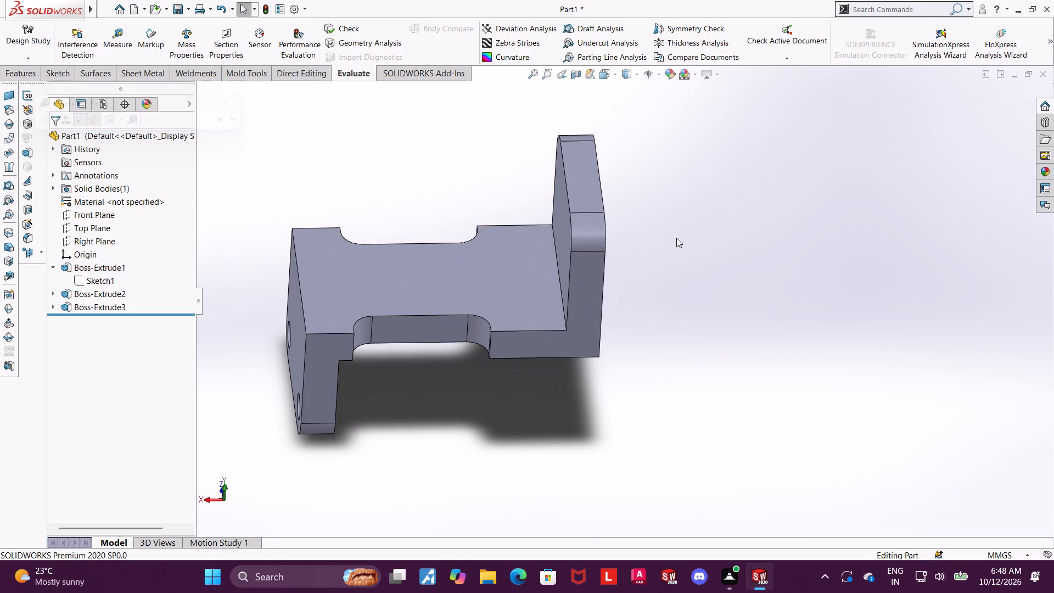
# Reopen the upright plate's sketch and draw a circle of about 21.6 mm radius centred on the undimensioned corner fillet's centre.
pyautogui.moveTo(676, 233); pyautogui.dragTo(582, 195, button='middle')
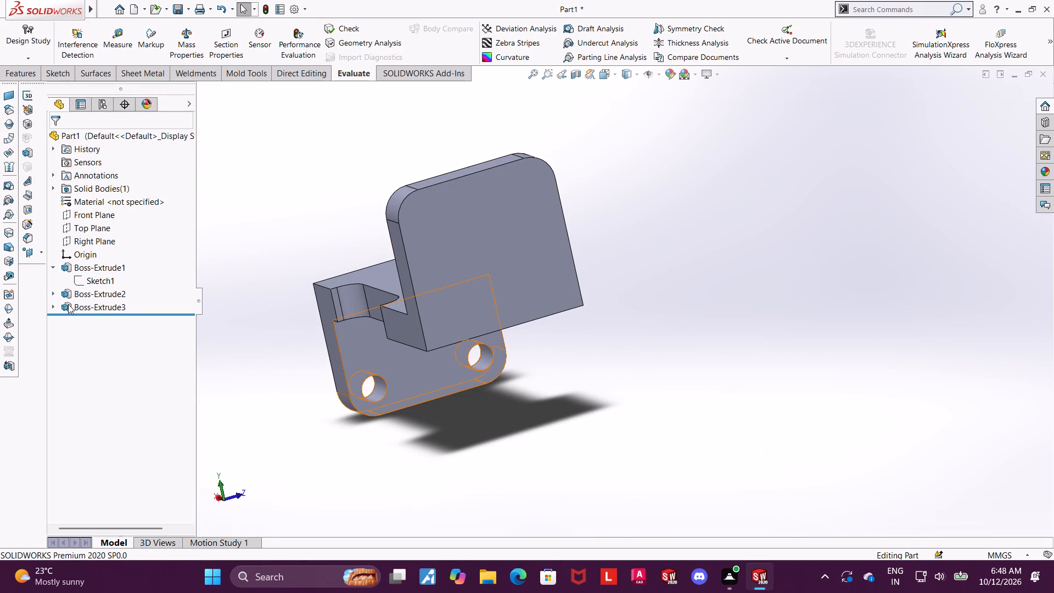
pyautogui.click(51, 305)
pyautogui.click(83, 323)
pyautogui.click(92, 296)
pyautogui.click(95, 317)
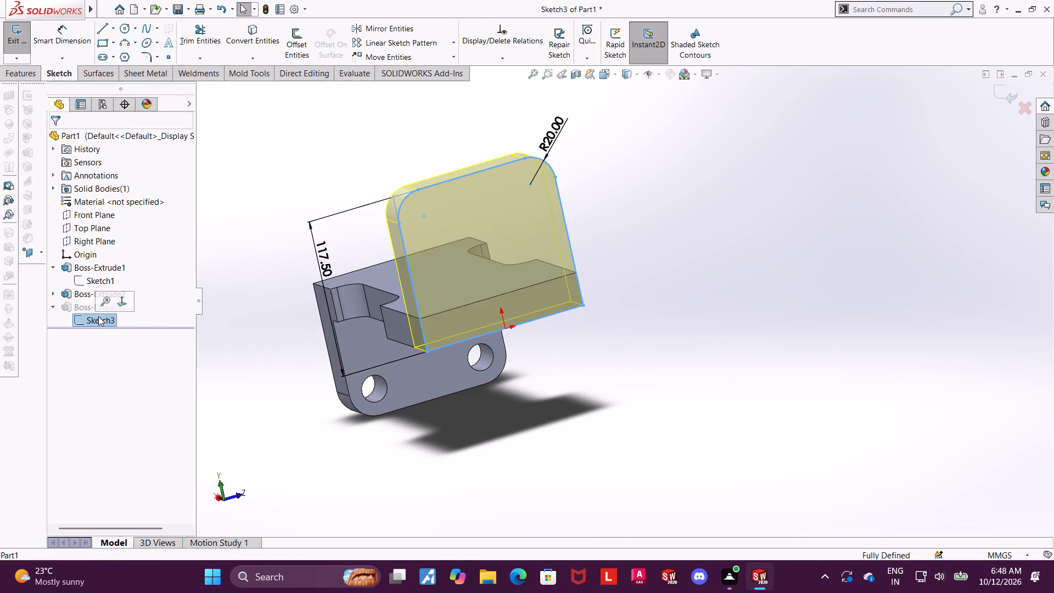
pyautogui.click(125, 293)
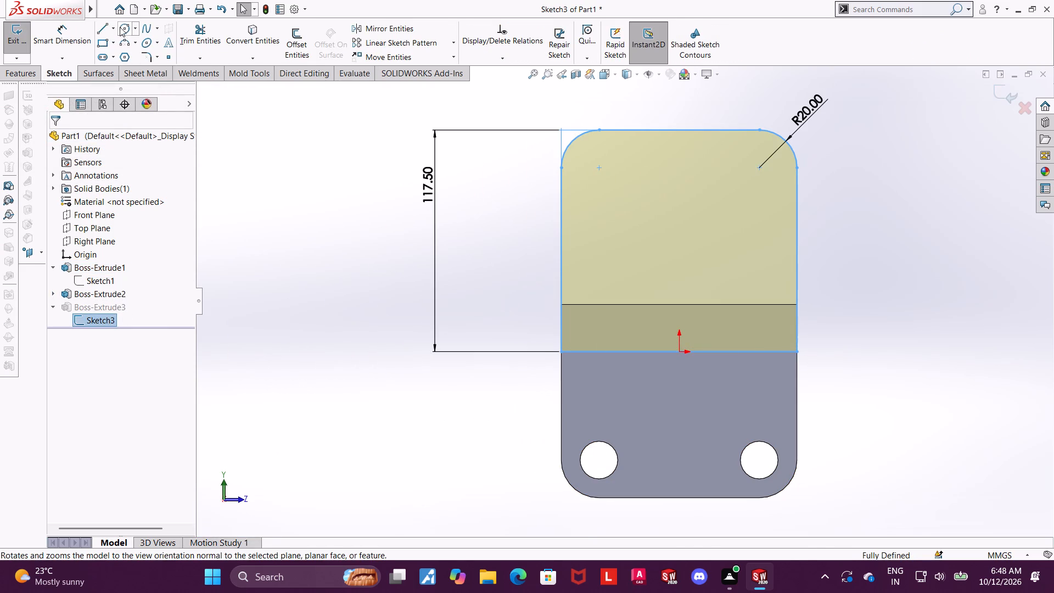
pyautogui.click(120, 27)
pyautogui.click(601, 170)
pyautogui.click(639, 176)
pyautogui.press('Escape')
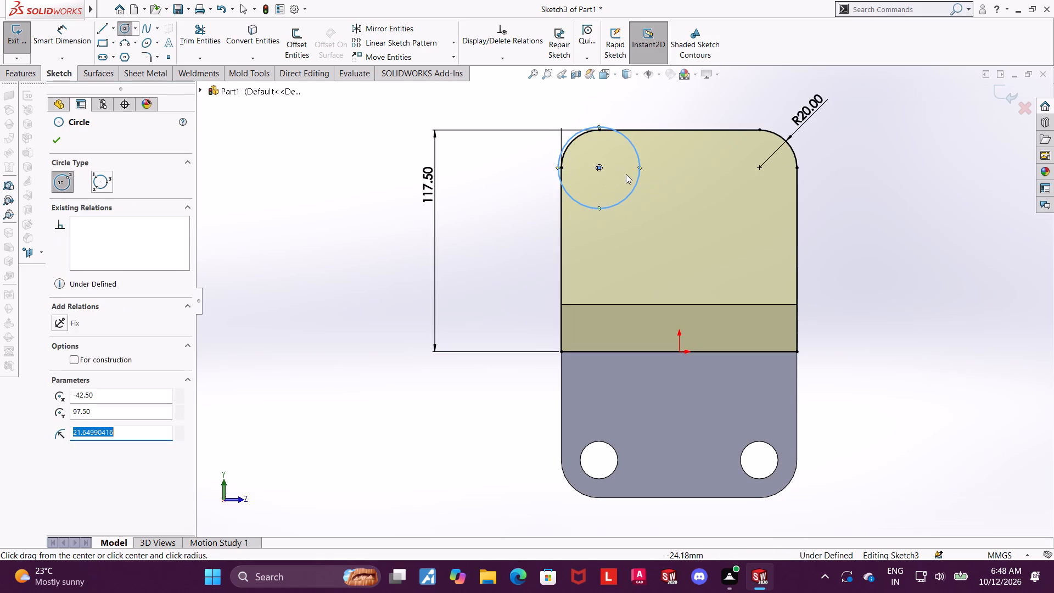
# Dimension the new circle's diameter as 20 mm.
pyautogui.click(74, 38)
pyautogui.click(630, 199)
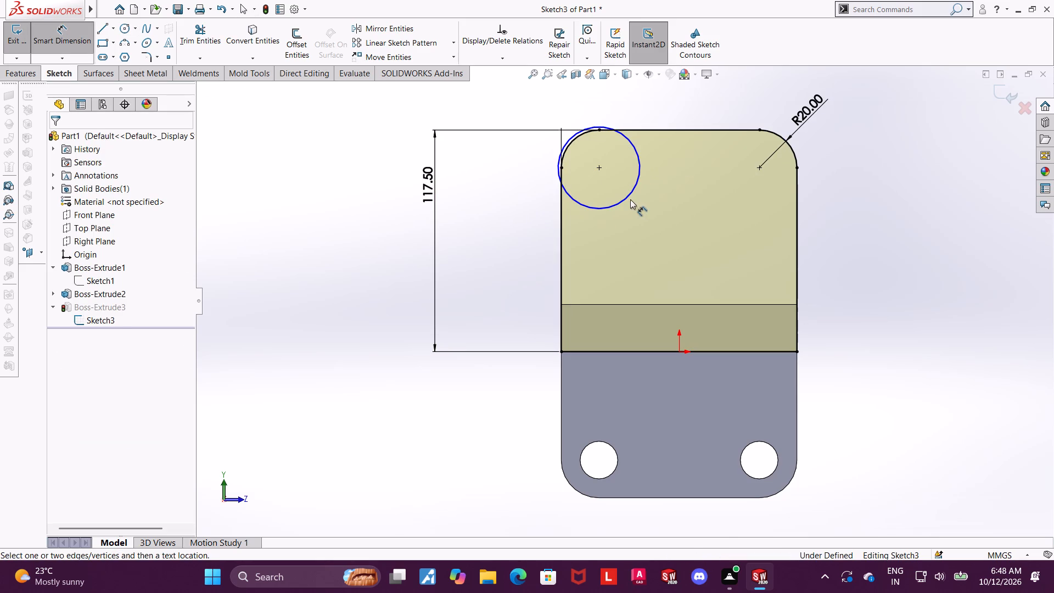
pyautogui.click(627, 196)
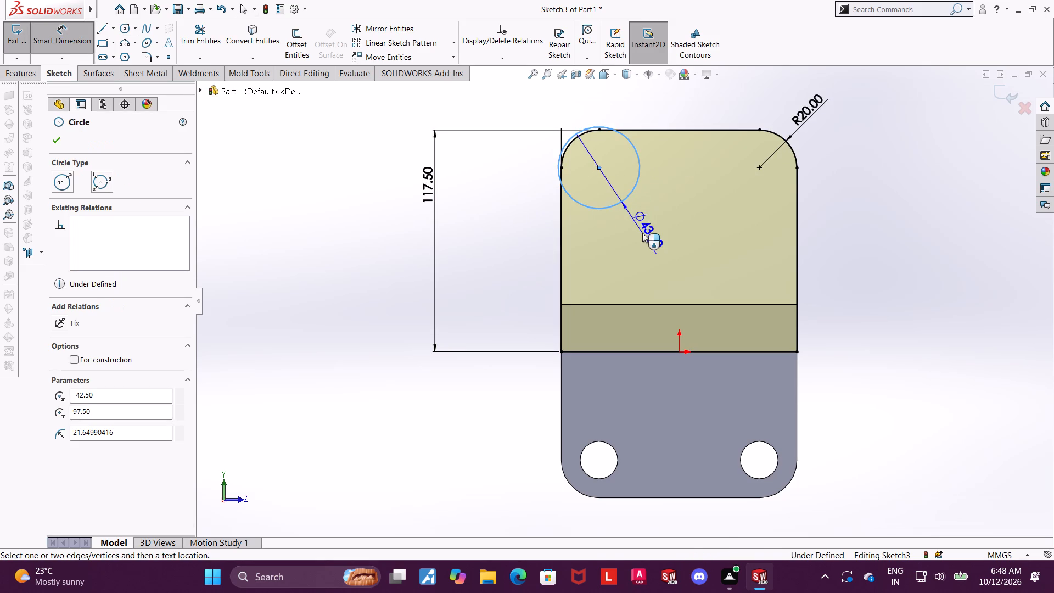
pyautogui.click(642, 233)
pyautogui.write('20')
pyautogui.press('Return')
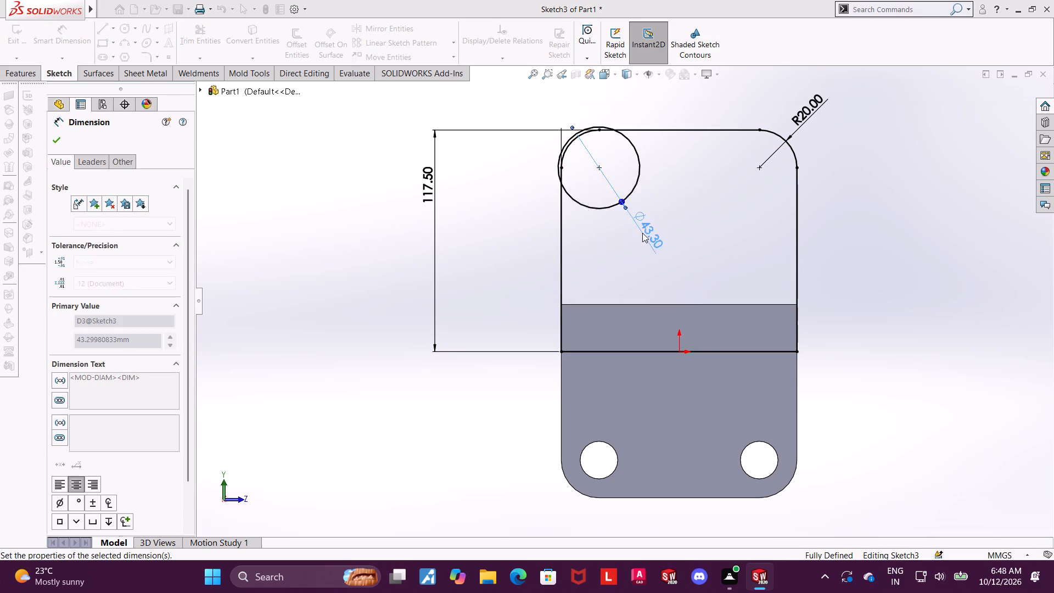
pyautogui.press('Escape')
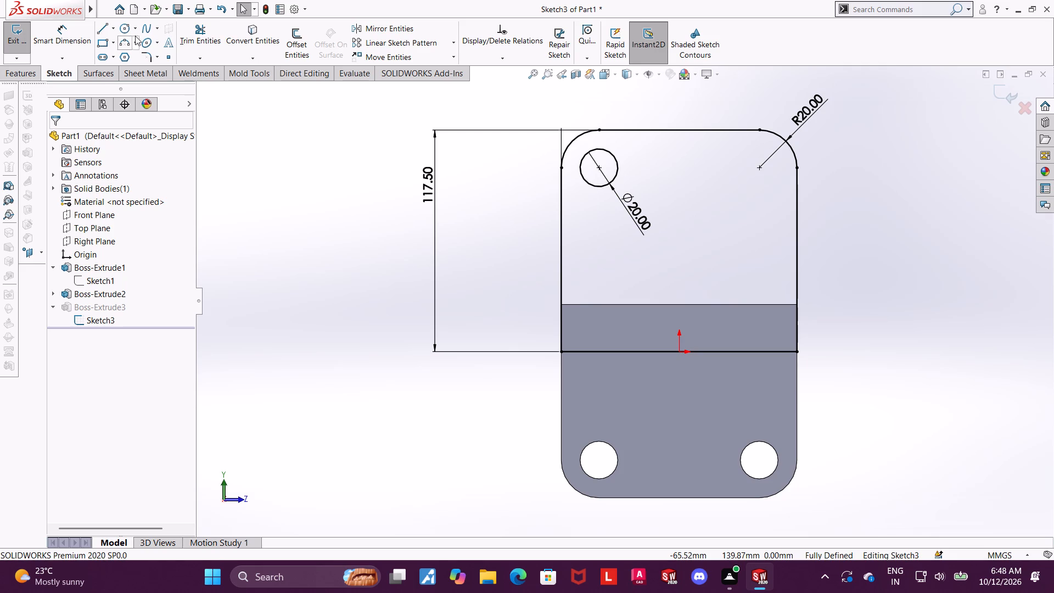
# Draw a second circle centred on the R20 dimensioned corner's centre, make it equal to the 20 mm circle, and close the sketch.
pyautogui.click(129, 25)
pyautogui.click(760, 166)
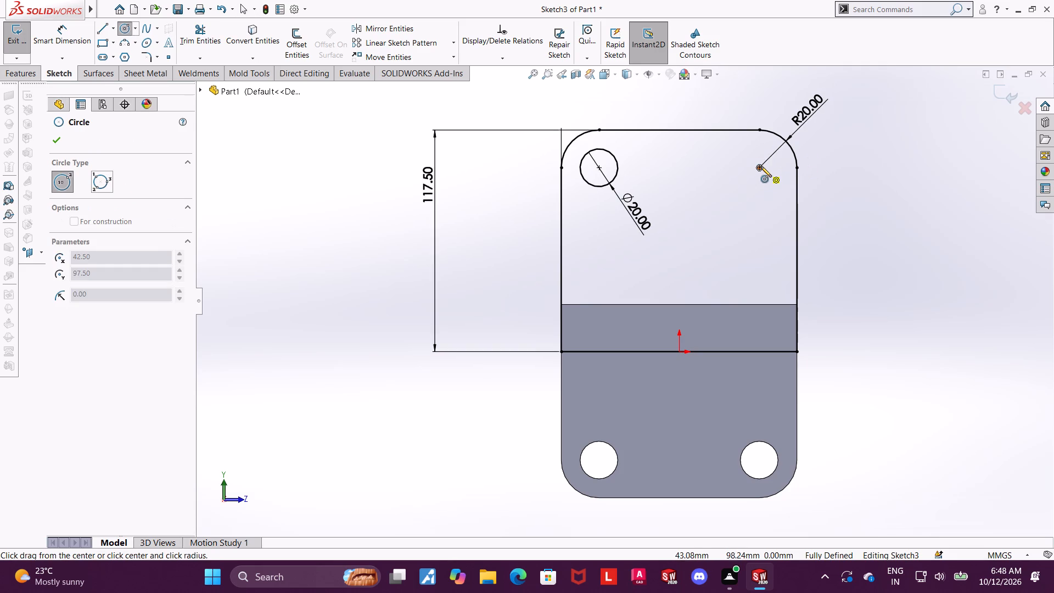
pyautogui.click(754, 177)
pyautogui.press('Escape')
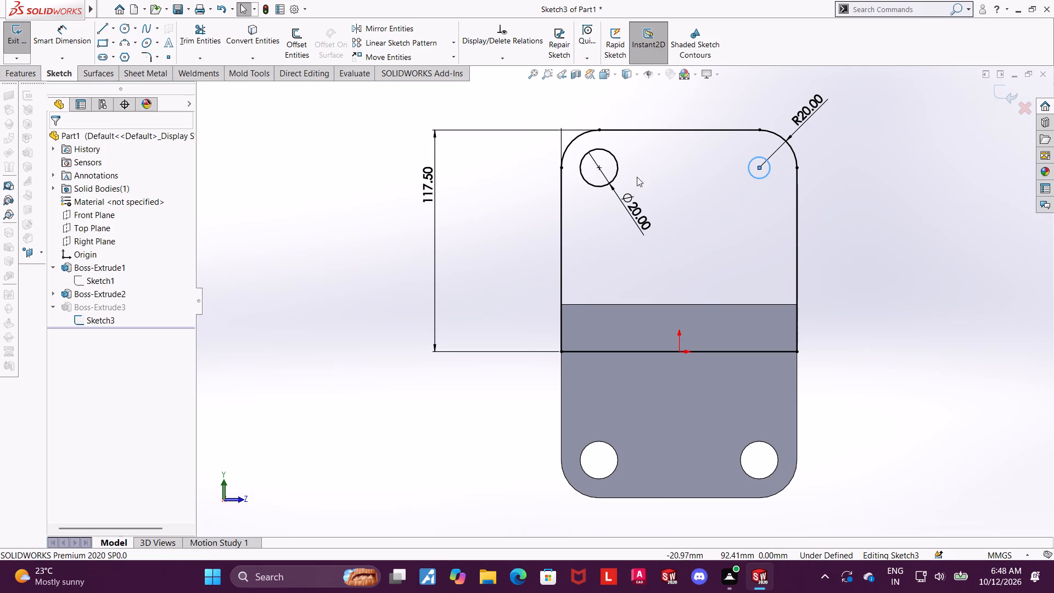
pyautogui.keyDown('ctrl'); pyautogui.click(617, 172); pyautogui.keyUp('ctrl')
pyautogui.click(58, 388)
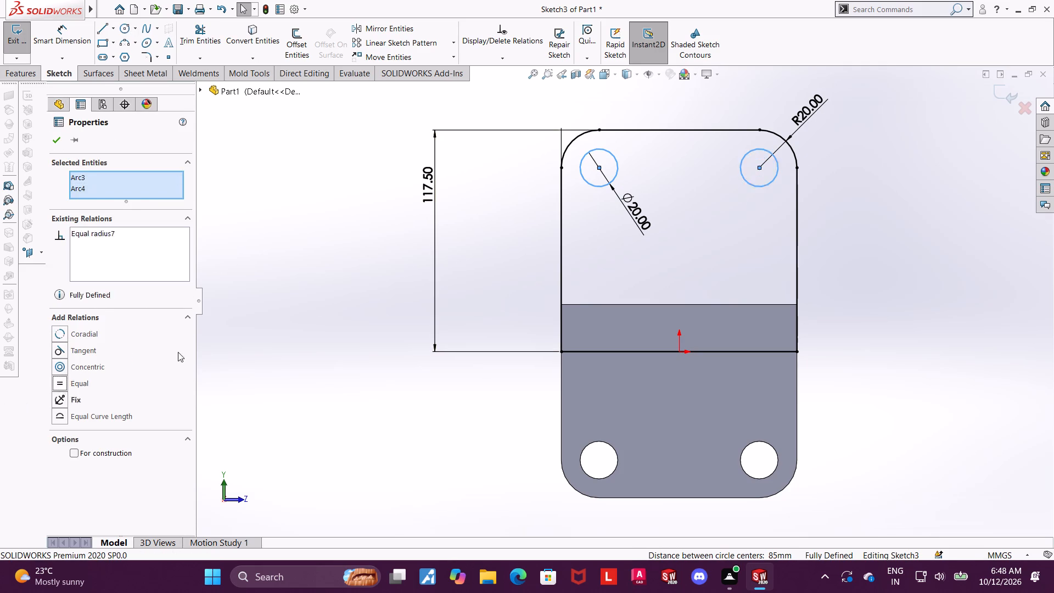
pyautogui.press('Escape')
pyautogui.click(994, 88)
# Inspect the rebuilt part from several angles, checking the holes in both end plates and the notched base.
pyautogui.scroll(3, 866, 156)
pyautogui.moveTo(765, 164); pyautogui.dragTo(831, 186, button='middle')
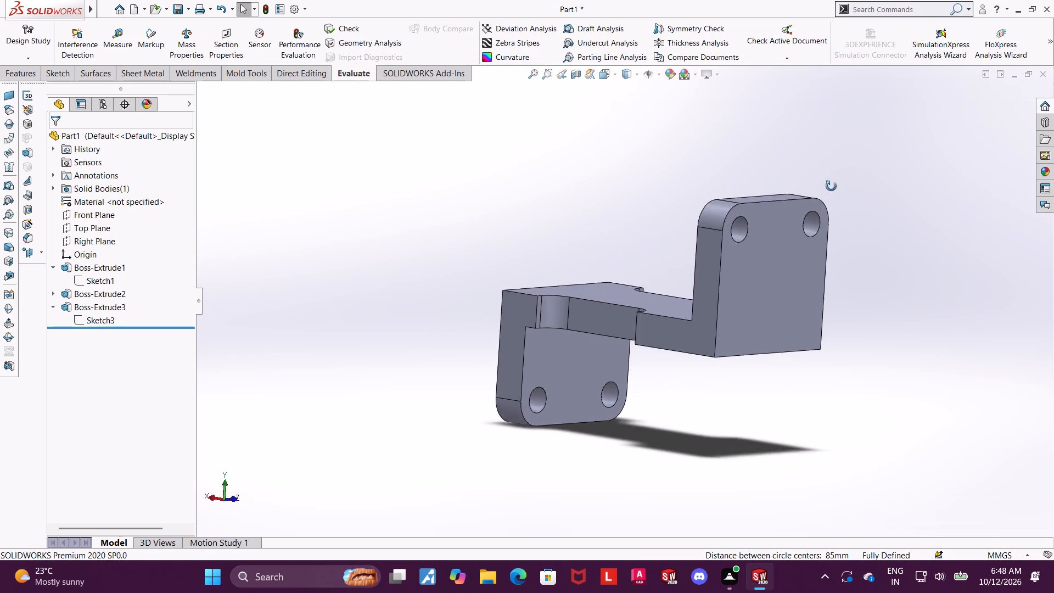
pyautogui.moveTo(831, 186); pyautogui.dragTo(843, 190, button='middle')
pyautogui.moveTo(812, 193); pyautogui.dragTo(885, 192, button='middle')
pyautogui.scroll(1, 836, 147)
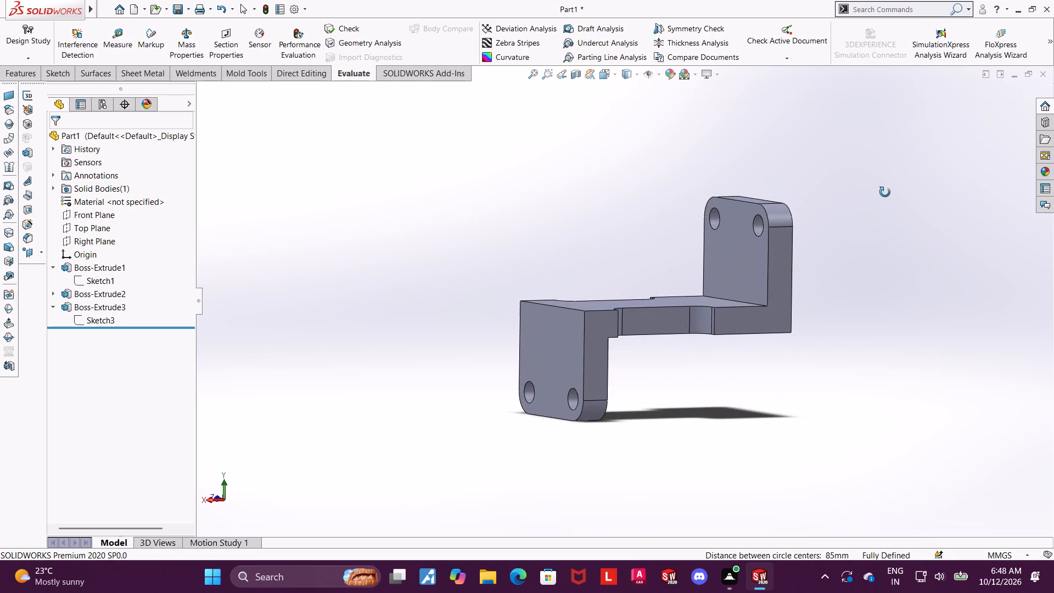
pyautogui.moveTo(885, 192); pyautogui.dragTo(890, 225, button='middle')
pyautogui.scroll(2, 889, 225)
pyautogui.scroll(-1, 860, 215)
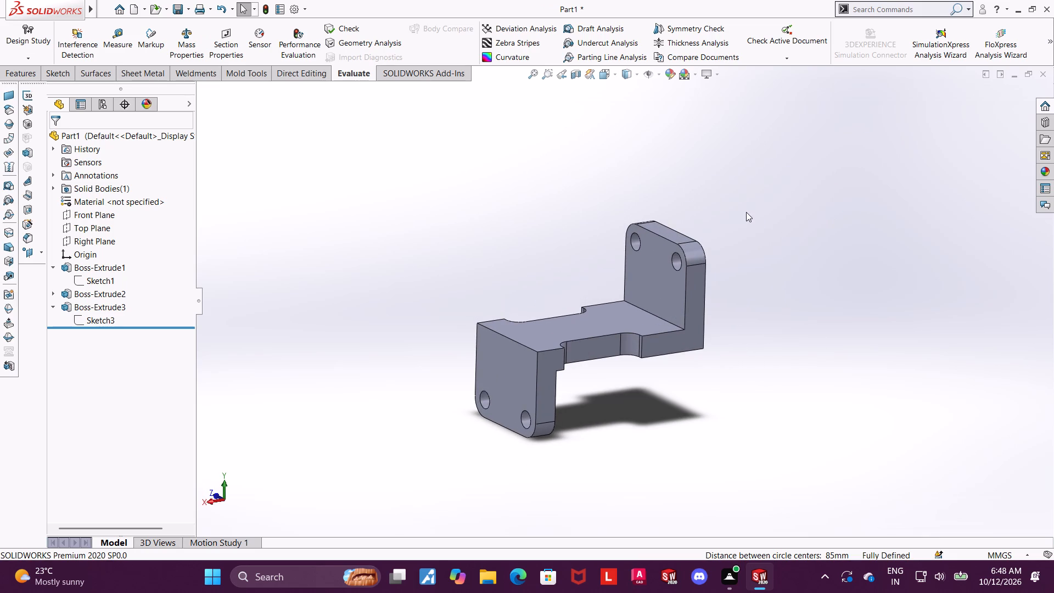
pyautogui.scroll(-1, 781, 220)
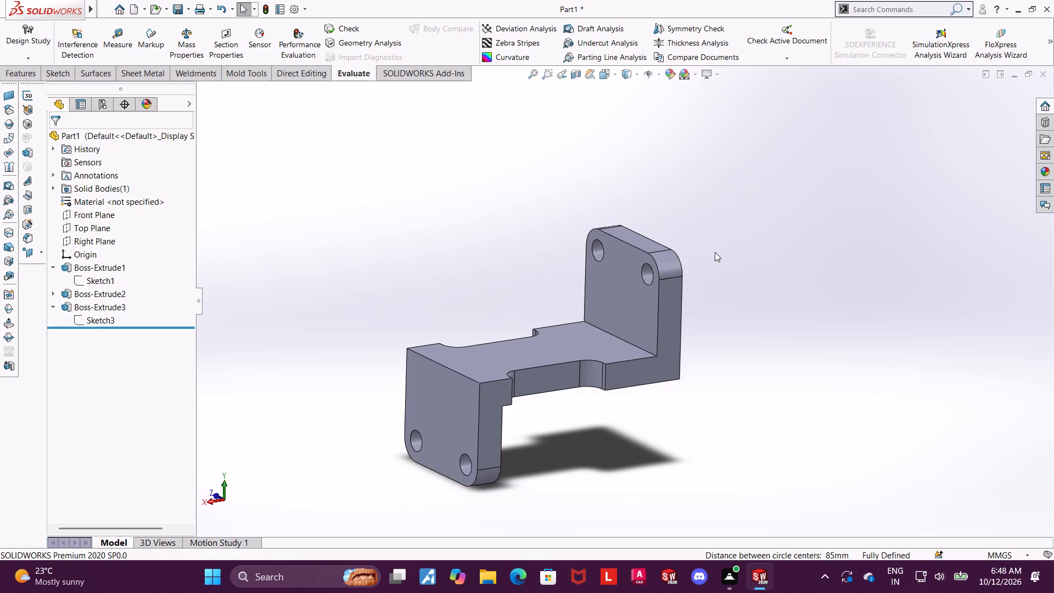
pyautogui.scroll(2, 713, 253)
pyautogui.scroll(-2, 668, 260)
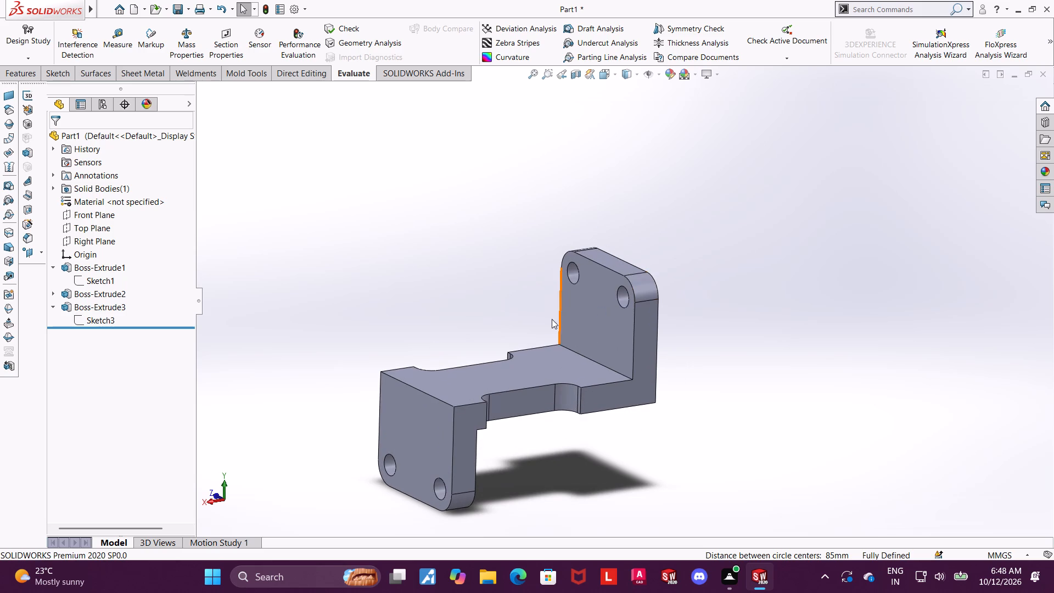
pyautogui.moveTo(558, 335); pyautogui.dragTo(558, 396, button='middle')
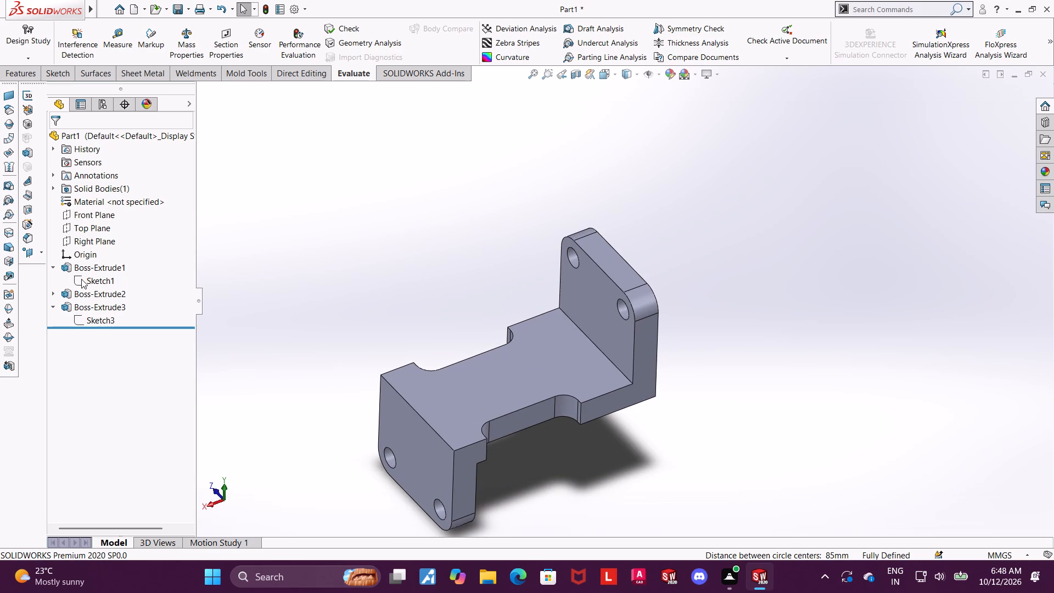
# Reopen the base's sketch, view it face-on and examine its outline and notch dimensions.
pyautogui.click(81, 279)
pyautogui.click(90, 250)
pyautogui.click(96, 277)
pyautogui.click(99, 273)
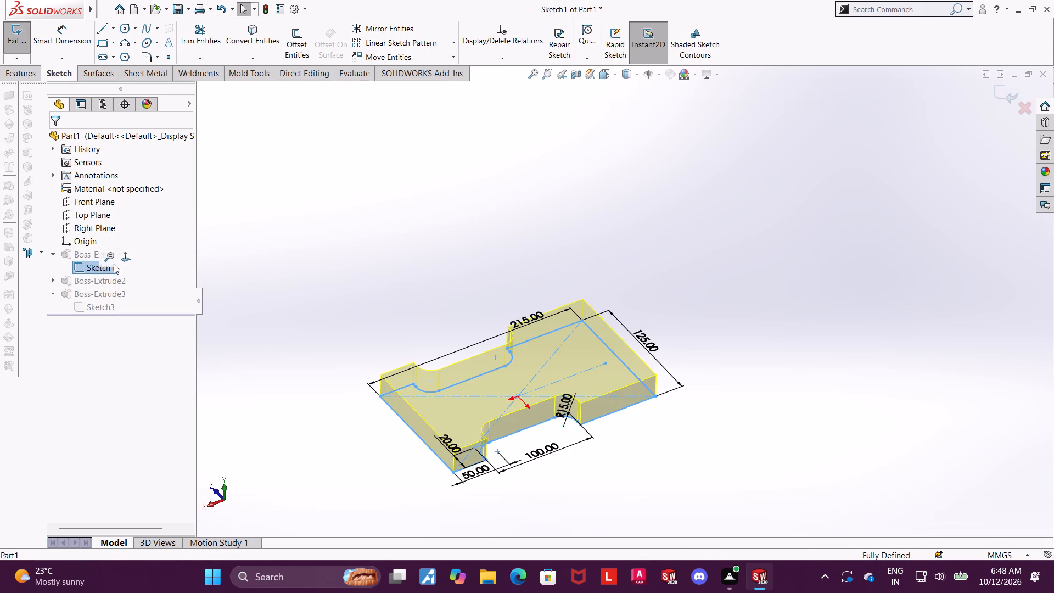
pyautogui.click(121, 262)
pyautogui.scroll(3, 897, 352)
pyautogui.scroll(-2, 737, 330)
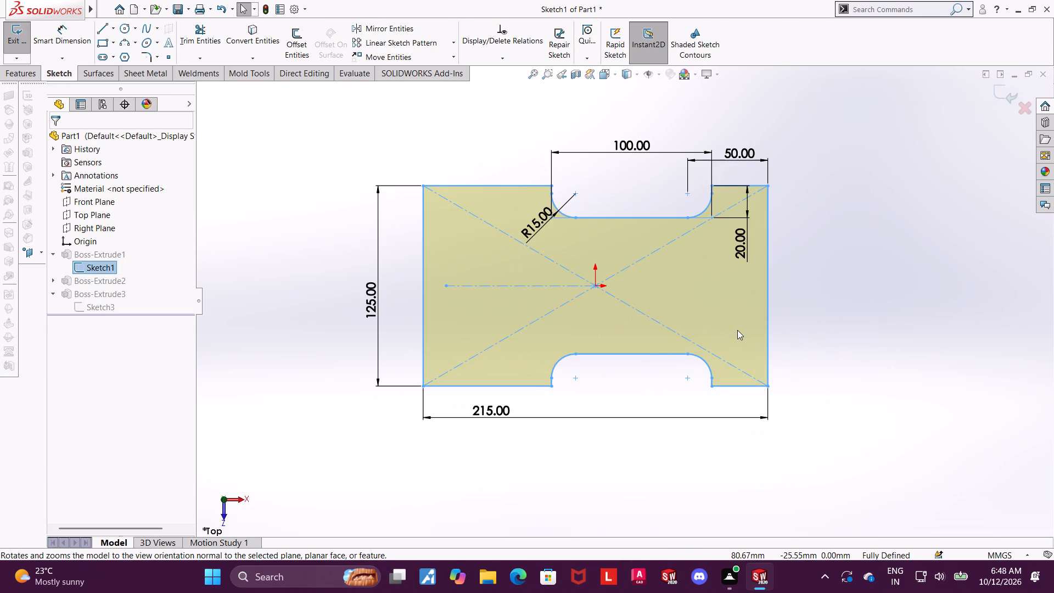
pyautogui.scroll(1, 736, 329)
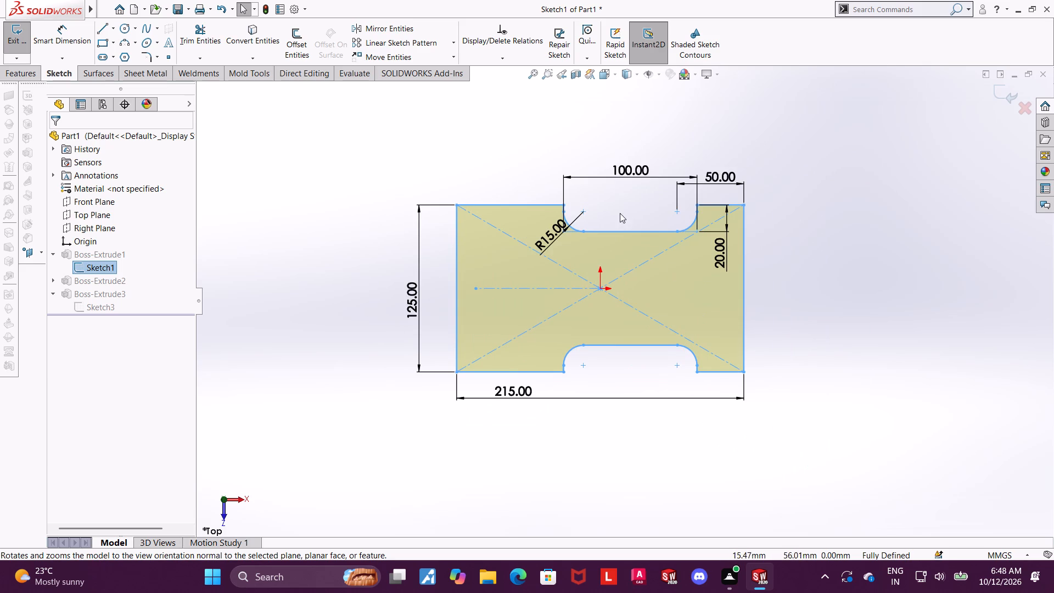
pyautogui.scroll(-4, 620, 213)
pyautogui.scroll(3, 639, 250)
pyautogui.scroll(-2, 685, 375)
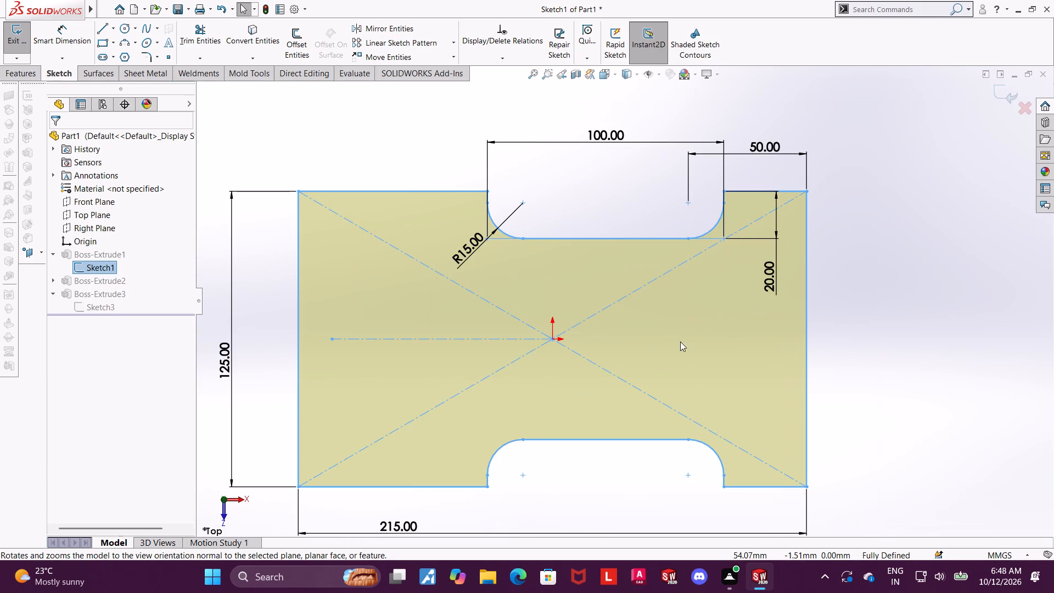
# Check the distance from the lower notch's fillet centre nearer the longer side section to the base's lower outline edge.
pyautogui.click(522, 477)
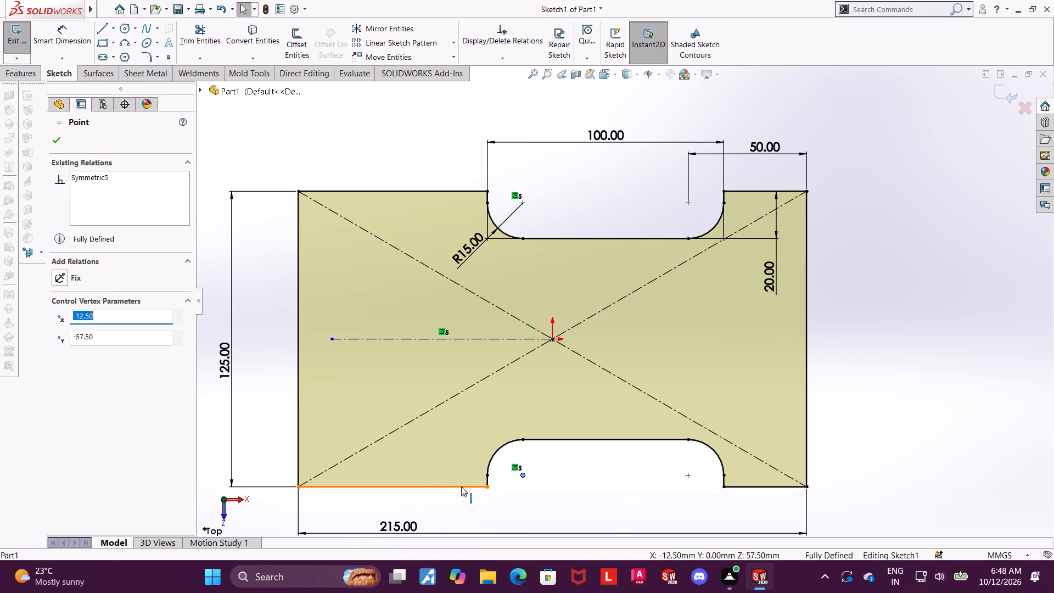
pyautogui.keyDown('ctrl'); pyautogui.click(461, 486); pyautogui.keyUp('ctrl')
pyautogui.scroll(1, 783, 493)
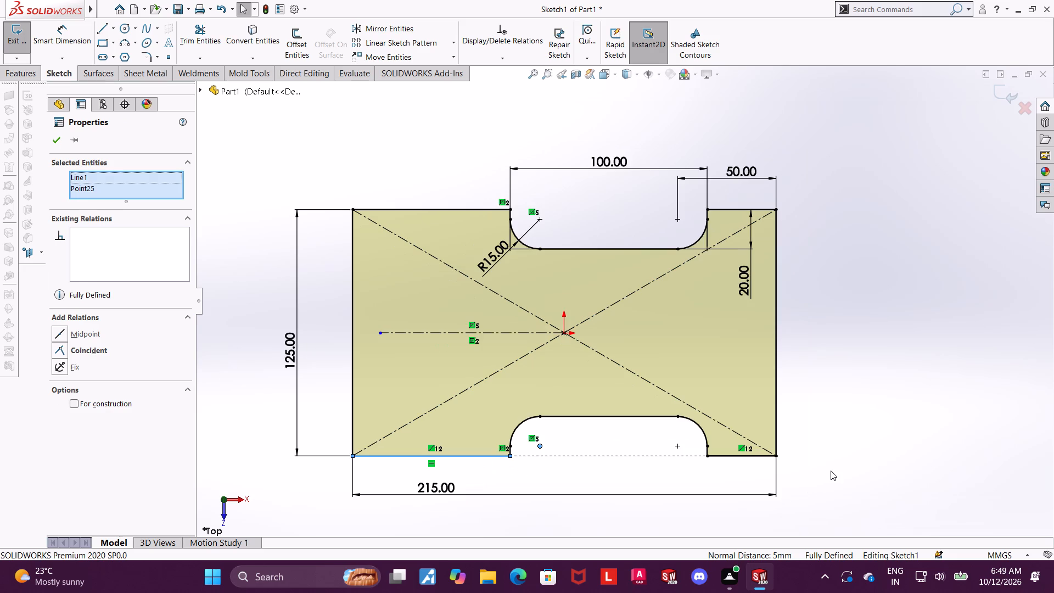
pyautogui.press('Escape')
pyautogui.press('Escape')
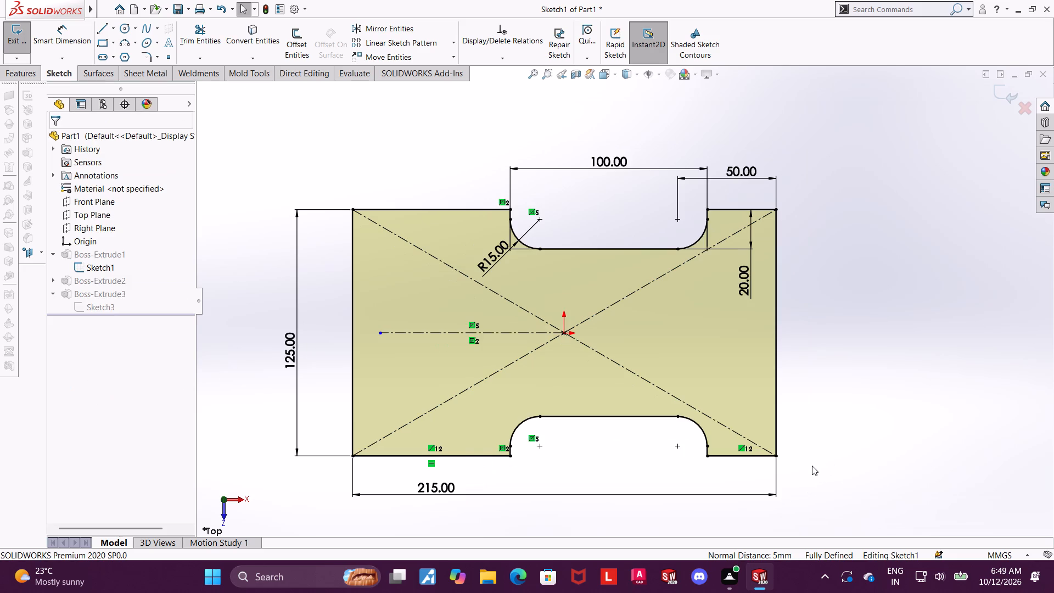
pyautogui.scroll(1, 812, 466)
pyautogui.scroll(-1, 661, 410)
pyautogui.press('Escape')
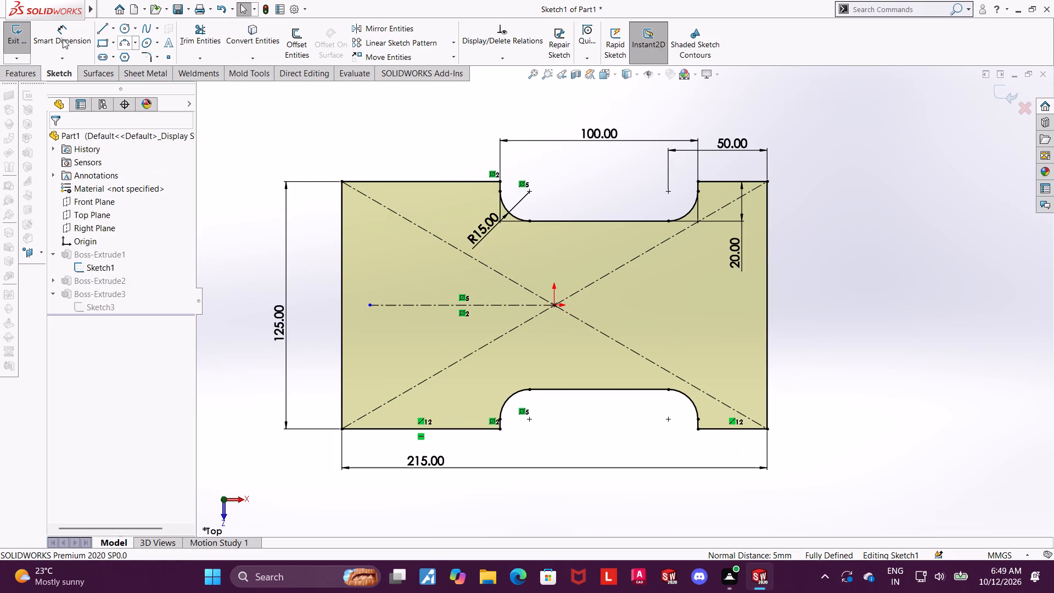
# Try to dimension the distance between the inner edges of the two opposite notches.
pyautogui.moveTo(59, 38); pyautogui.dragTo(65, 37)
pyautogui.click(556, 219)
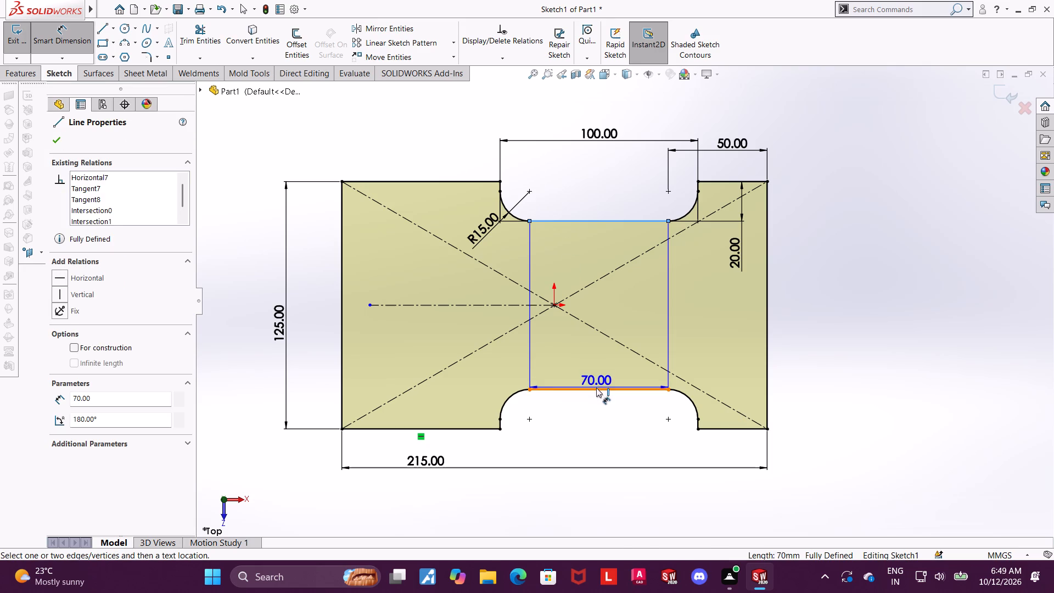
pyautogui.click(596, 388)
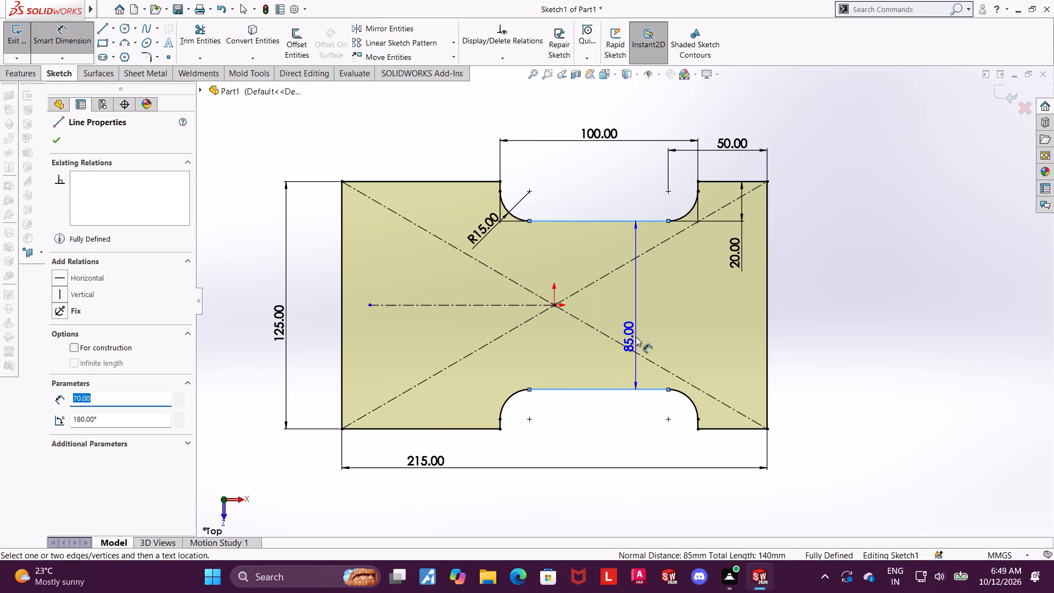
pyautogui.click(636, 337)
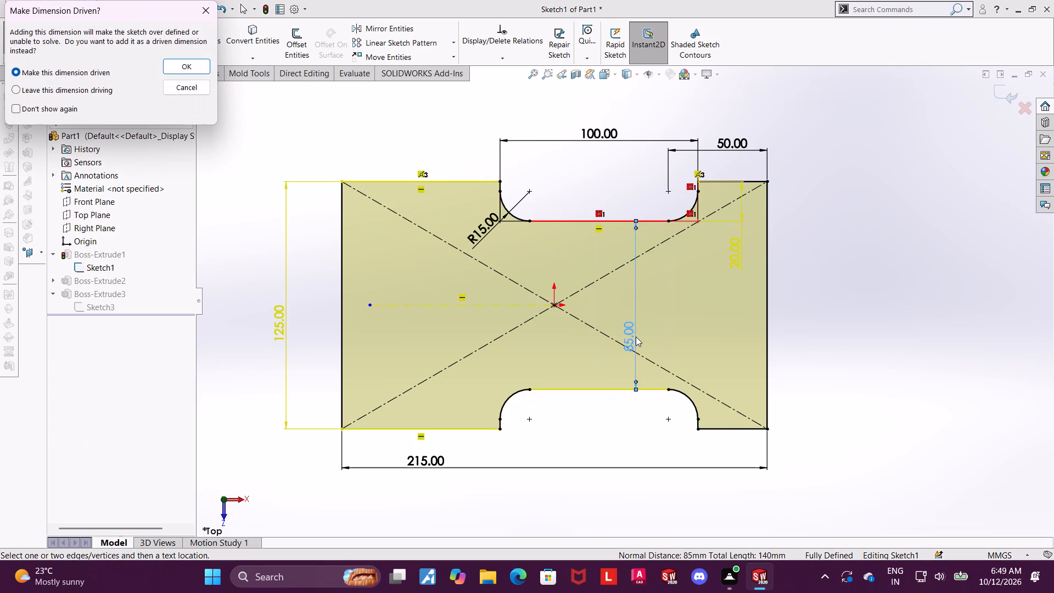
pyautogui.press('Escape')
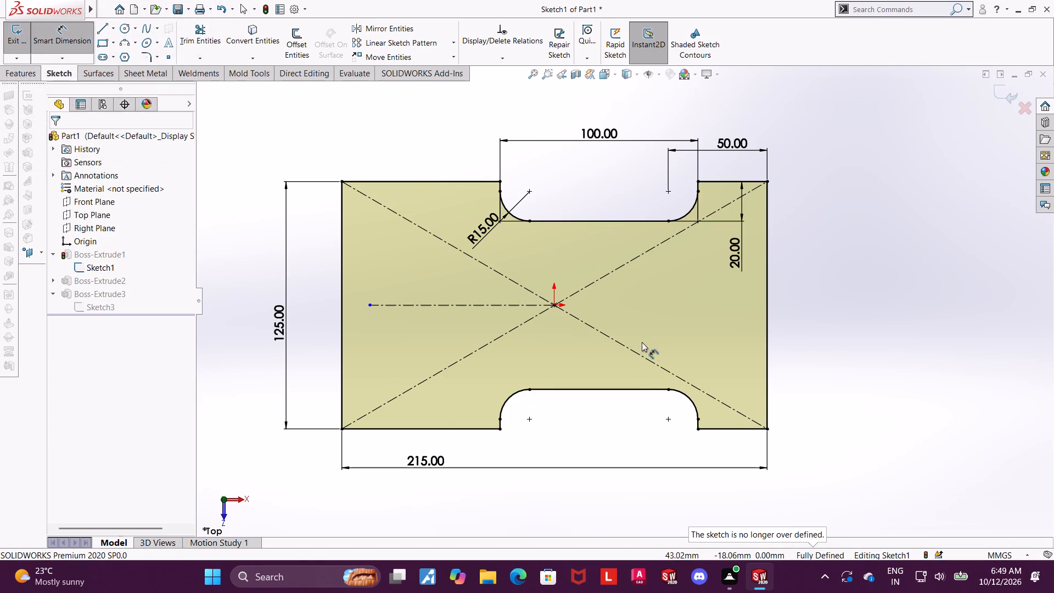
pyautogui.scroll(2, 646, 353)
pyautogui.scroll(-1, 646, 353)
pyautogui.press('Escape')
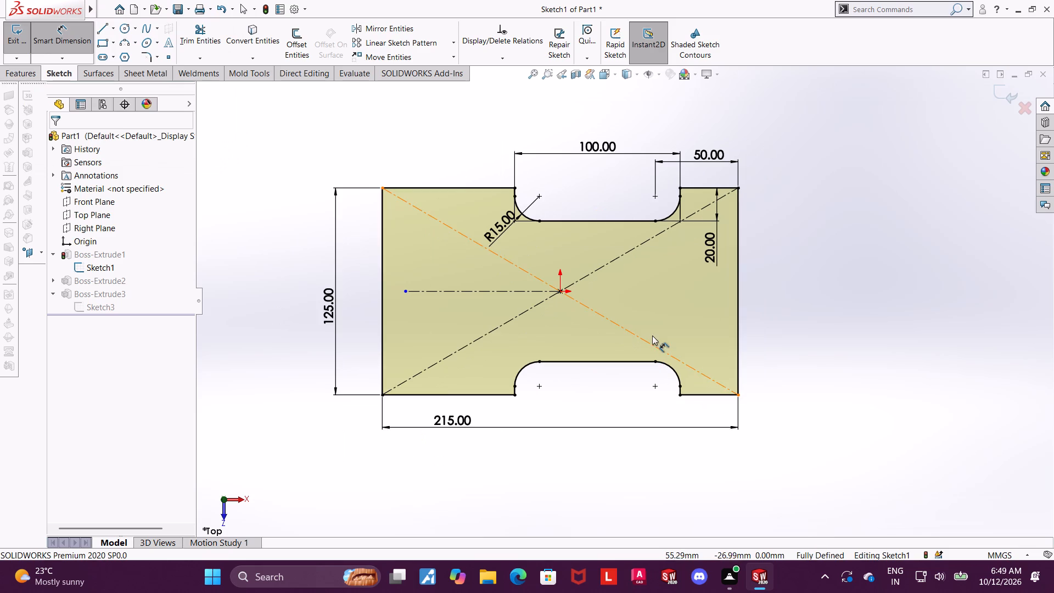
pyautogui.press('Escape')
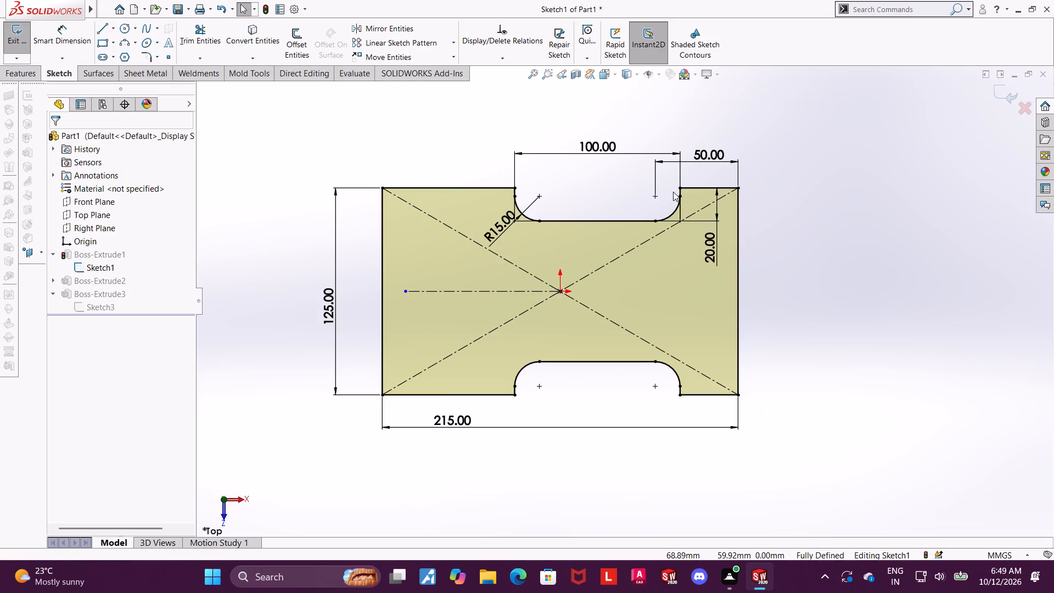
# Check the distance from the lower notch's fillet centre to the nearest short end edge of the base outline.
pyautogui.click(45, 38)
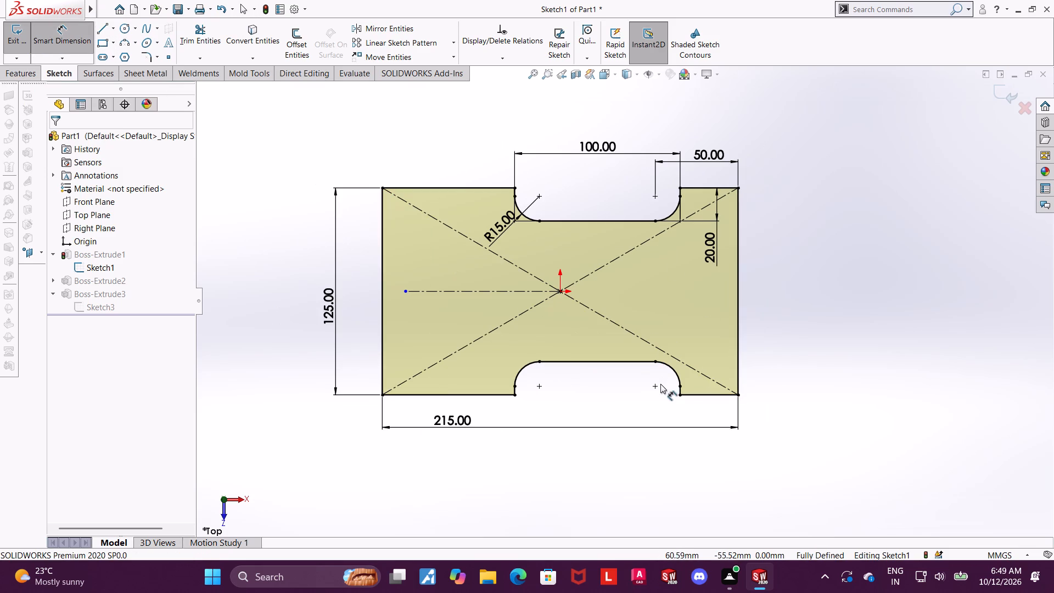
pyautogui.click(658, 387)
pyautogui.click(737, 378)
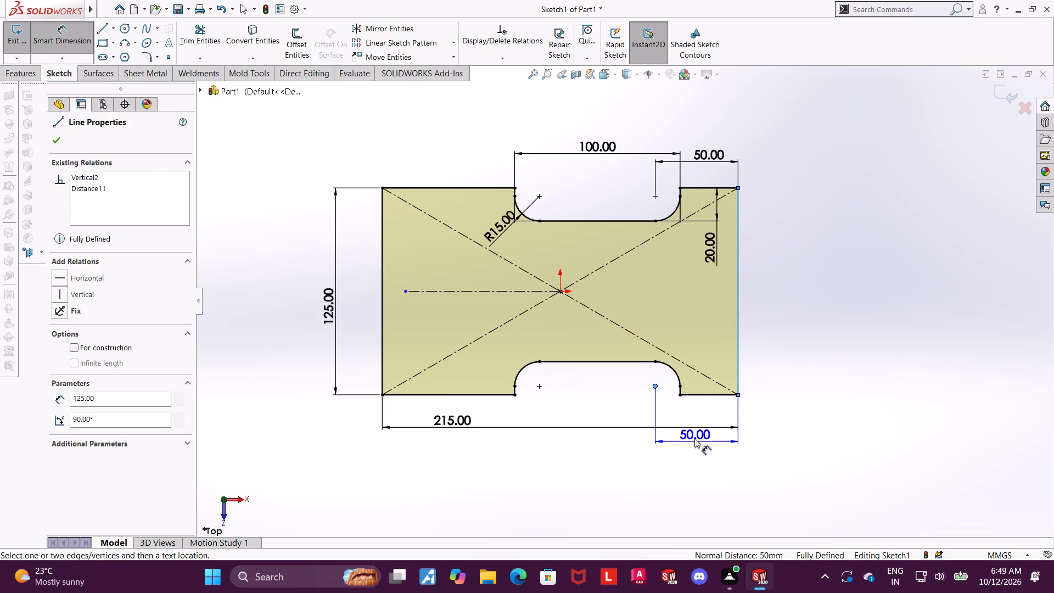
pyautogui.press('Escape')
pyautogui.scroll(2, 684, 436)
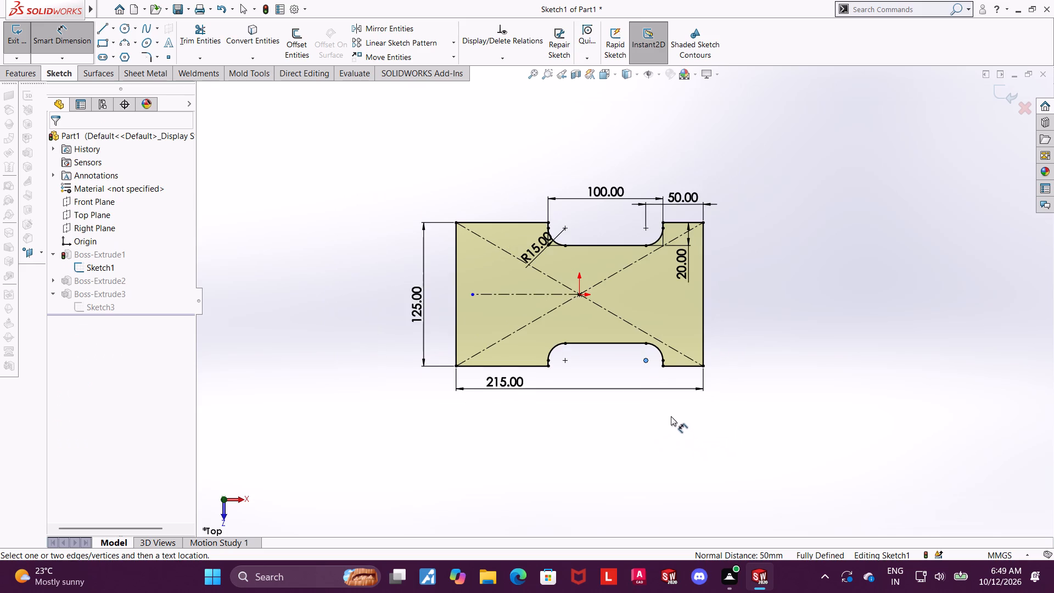
pyautogui.scroll(-2, 640, 381)
pyautogui.press('Escape')
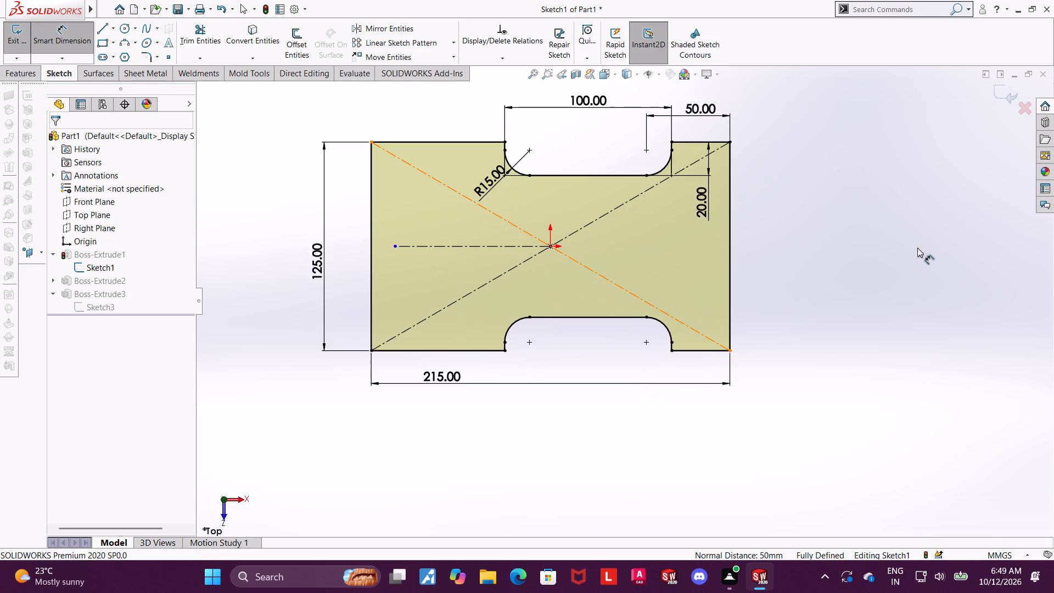
pyautogui.scroll(2, 577, 109)
pyautogui.scroll(-2, 576, 110)
pyautogui.press('Escape')
# Delete the 100 mm overall width dimension between the notch's two side edges.
pyautogui.rightClick(618, 200)
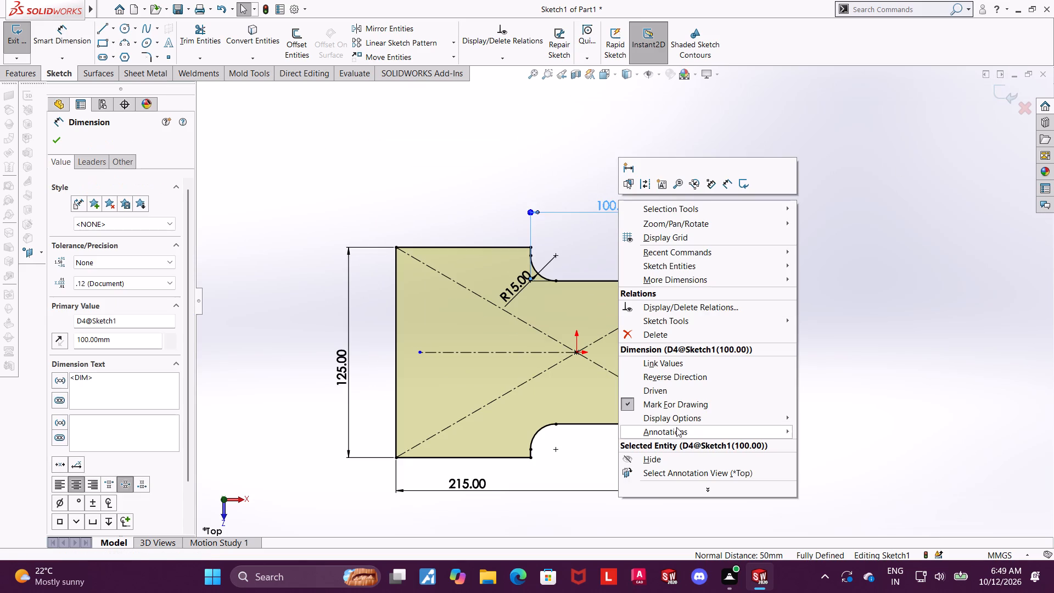
pyautogui.click(663, 335)
pyautogui.press('Escape')
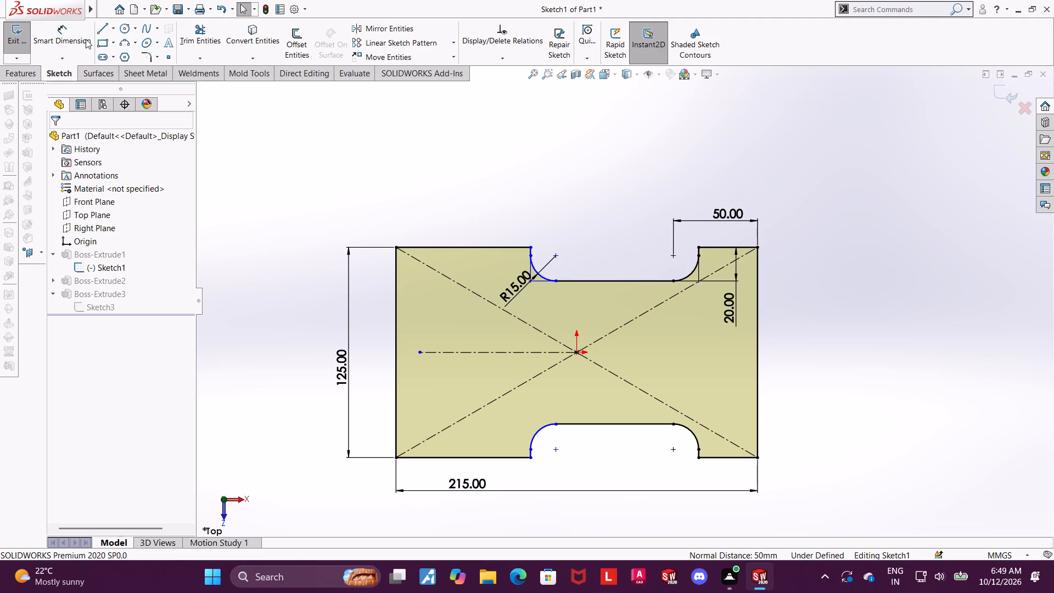
# Dimension the spacing between the lower notch's two fillet centres and set it to 100 mm.
pyautogui.click(75, 36)
pyautogui.click(558, 449)
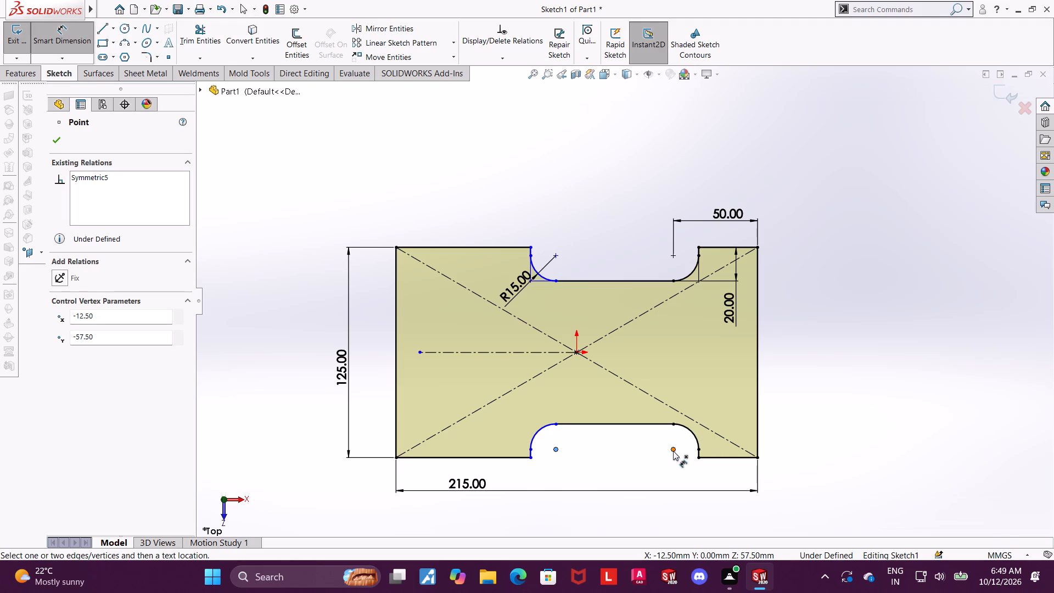
pyautogui.click(670, 449)
pyautogui.click(675, 450)
pyautogui.click(644, 478)
pyautogui.write('100')
pyautogui.press('Return')
pyautogui.press('Escape')
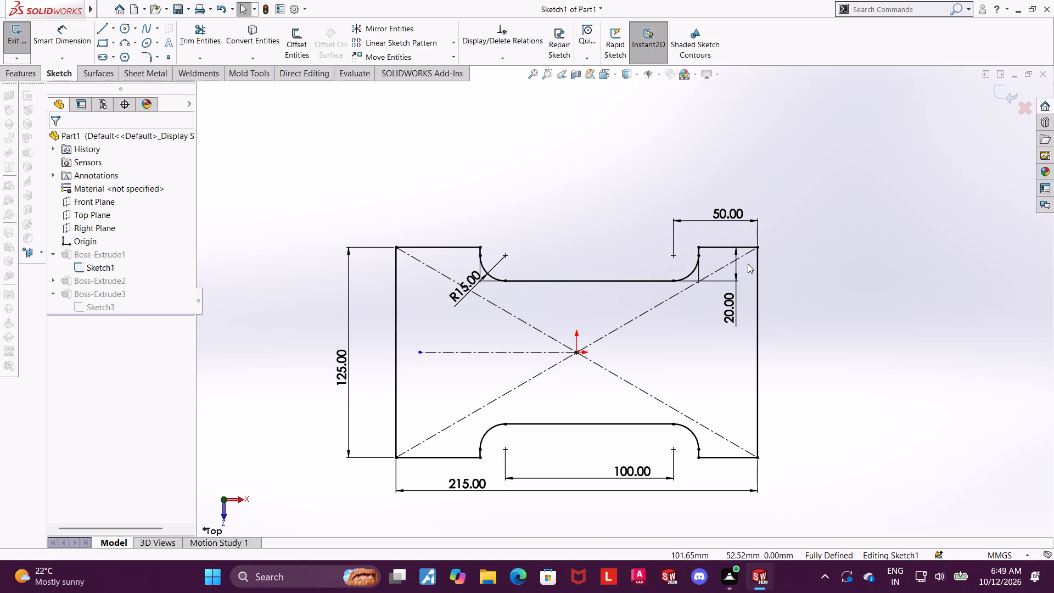
# Check the distance between the inner straight edges of the two opposite notches.
pyautogui.scroll(2, 739, 272)
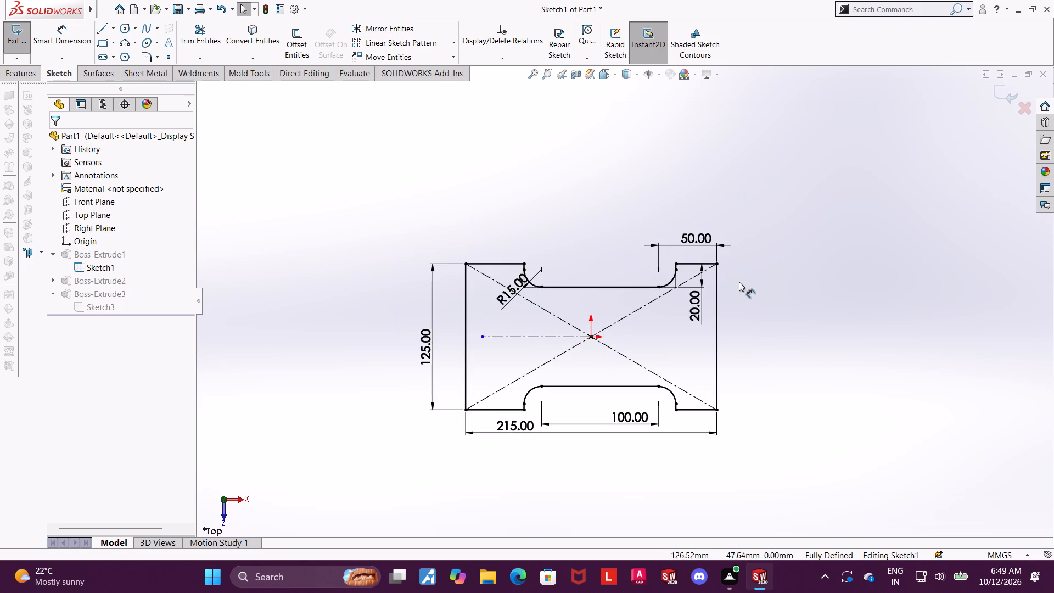
pyautogui.scroll(-2, 626, 250)
pyautogui.moveTo(714, 292); pyautogui.dragTo(721, 198, button='middle')
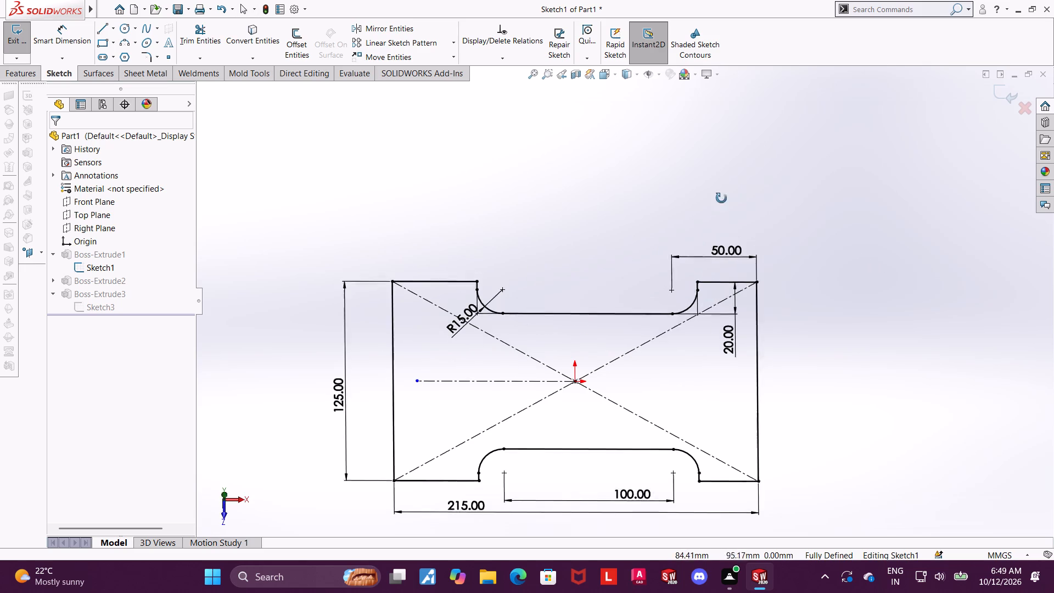
pyautogui.moveTo(721, 198); pyautogui.dragTo(726, 241, button='middle')
pyautogui.press('Escape')
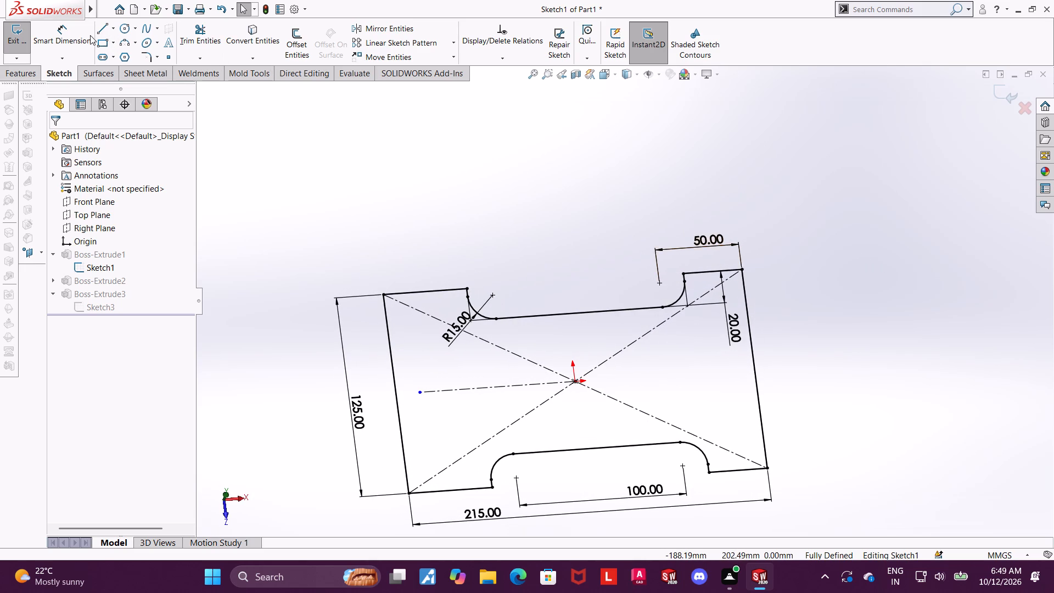
pyautogui.click(63, 33)
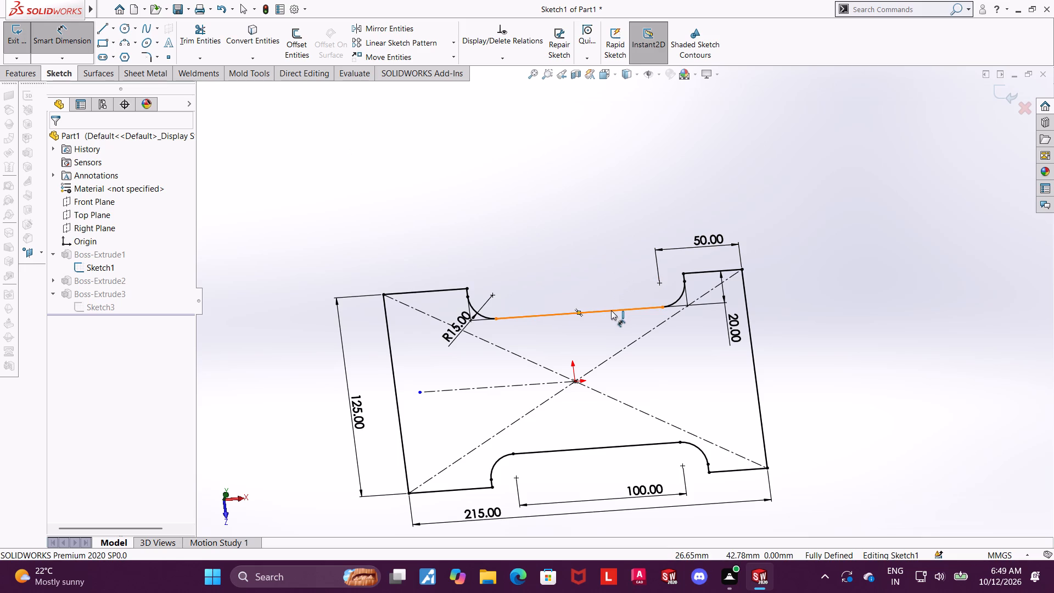
pyautogui.click(611, 310)
pyautogui.click(630, 443)
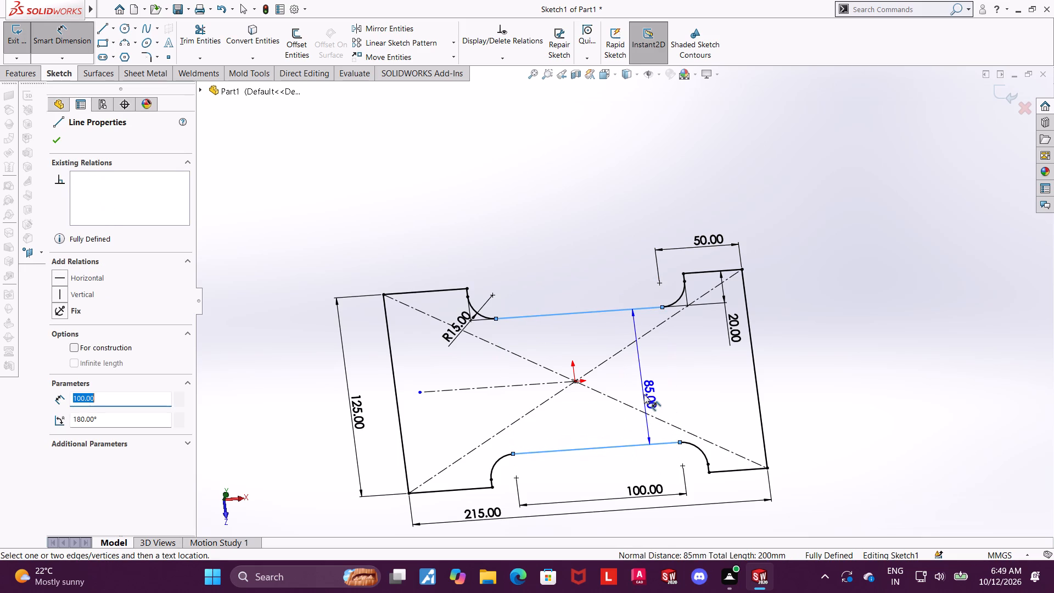
pyautogui.press('Escape')
pyautogui.press('Escape')
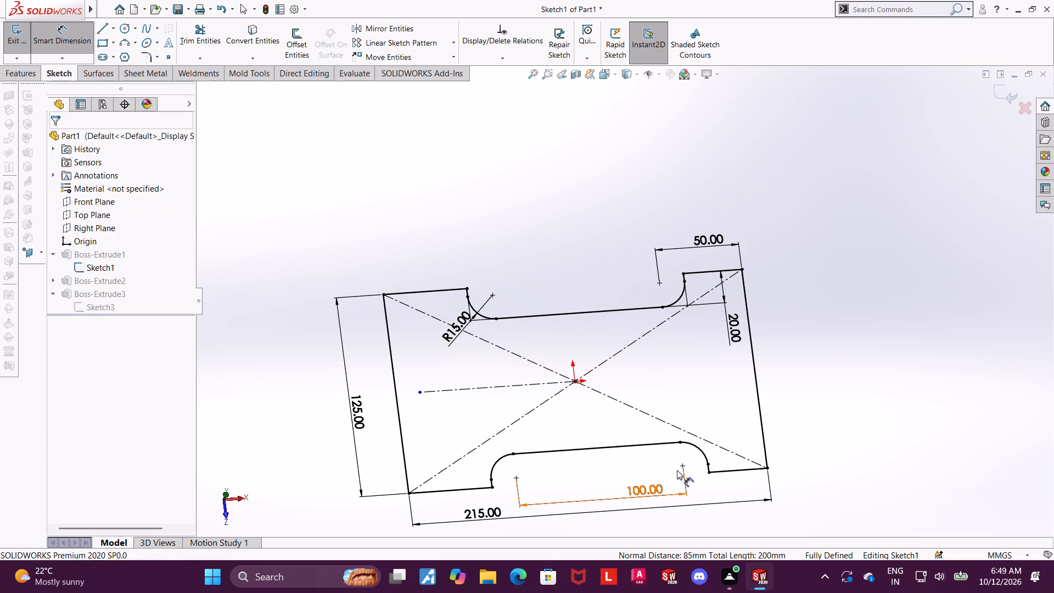
# Turn the sketch around and check the spacing between the fillet centres of the notch carrying the R15 dimension.
pyautogui.scroll(1, 677, 470)
pyautogui.moveTo(727, 415); pyautogui.dragTo(703, 406, button='middle')
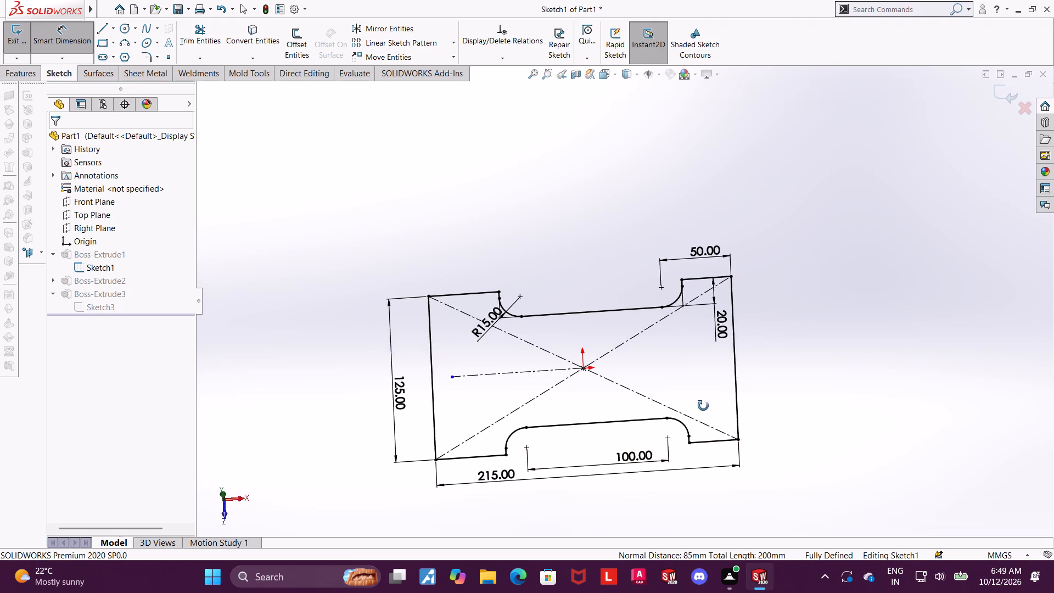
pyautogui.moveTo(703, 406); pyautogui.dragTo(492, 500, button='middle')
pyautogui.scroll(1, 550, 278)
pyautogui.moveTo(550, 278); pyautogui.dragTo(550, 501, button='middle')
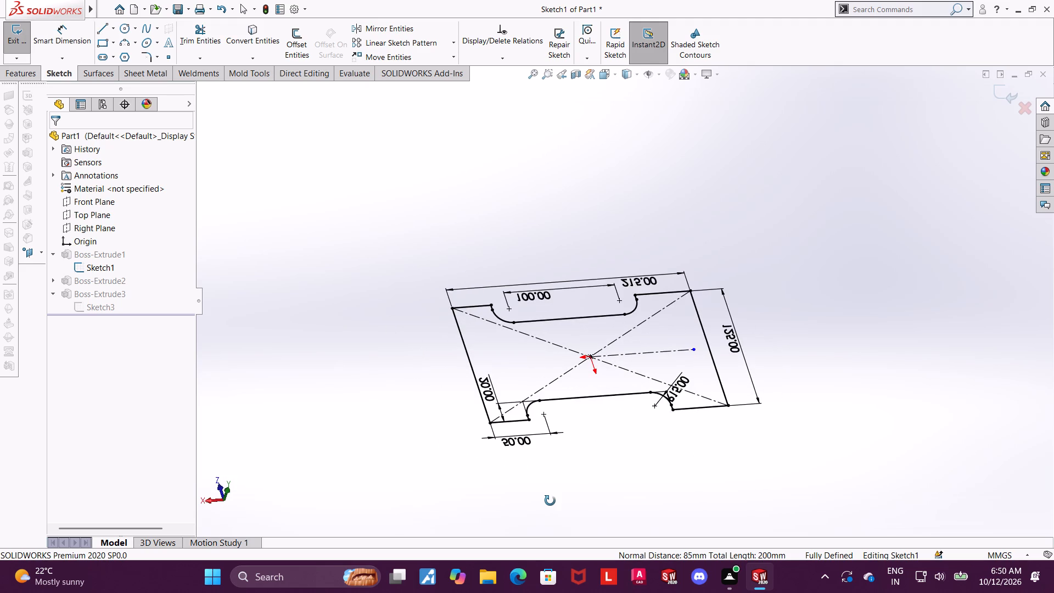
pyautogui.moveTo(550, 501); pyautogui.dragTo(551, 491, button='middle')
pyautogui.scroll(-1, 588, 407)
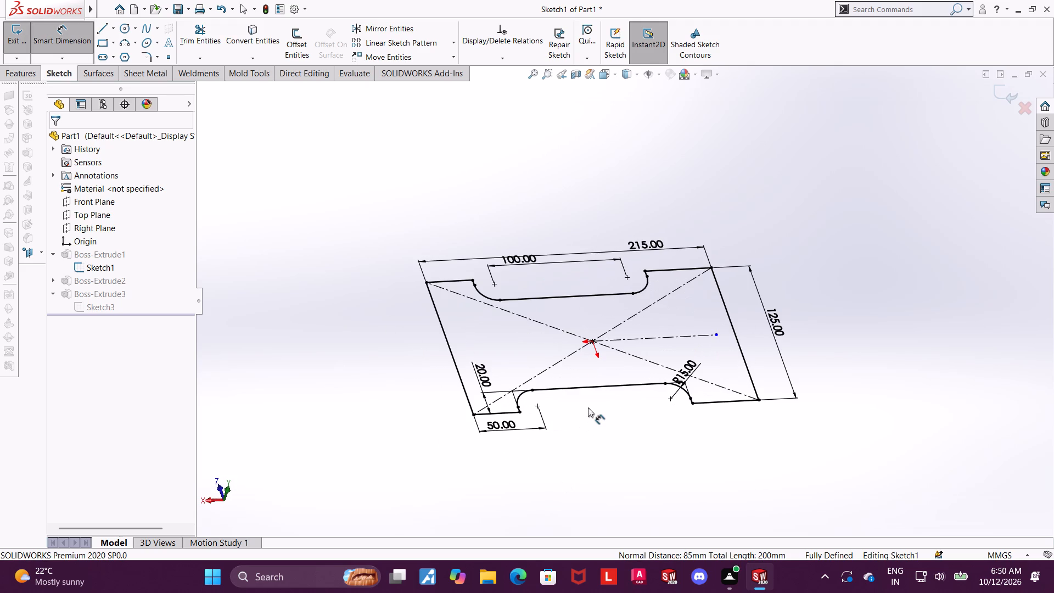
pyautogui.scroll(2, 600, 406)
pyautogui.scroll(-3, 576, 351)
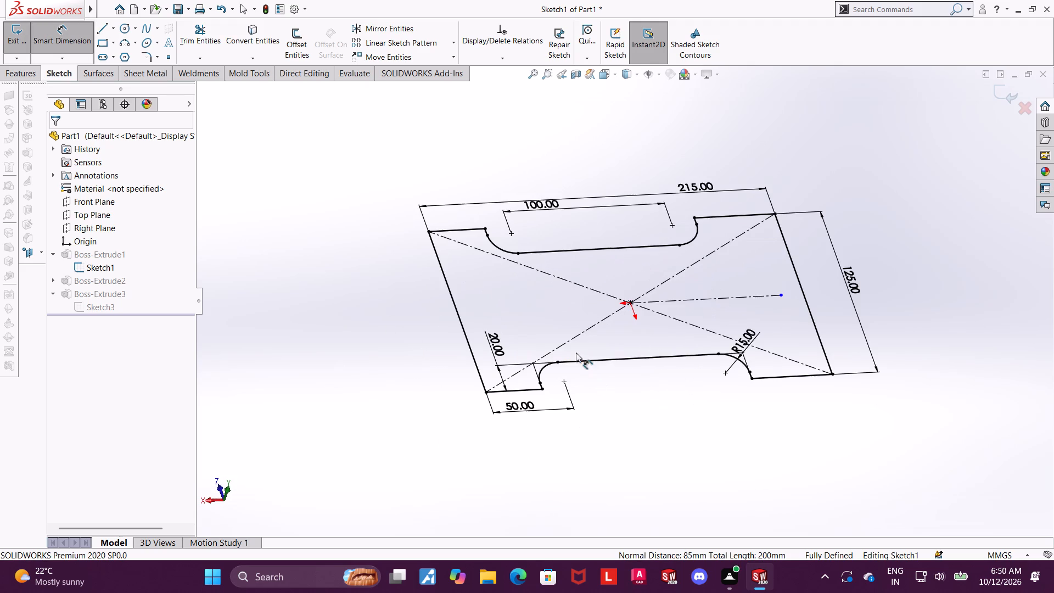
pyautogui.moveTo(592, 382); pyautogui.dragTo(586, 416, button='middle')
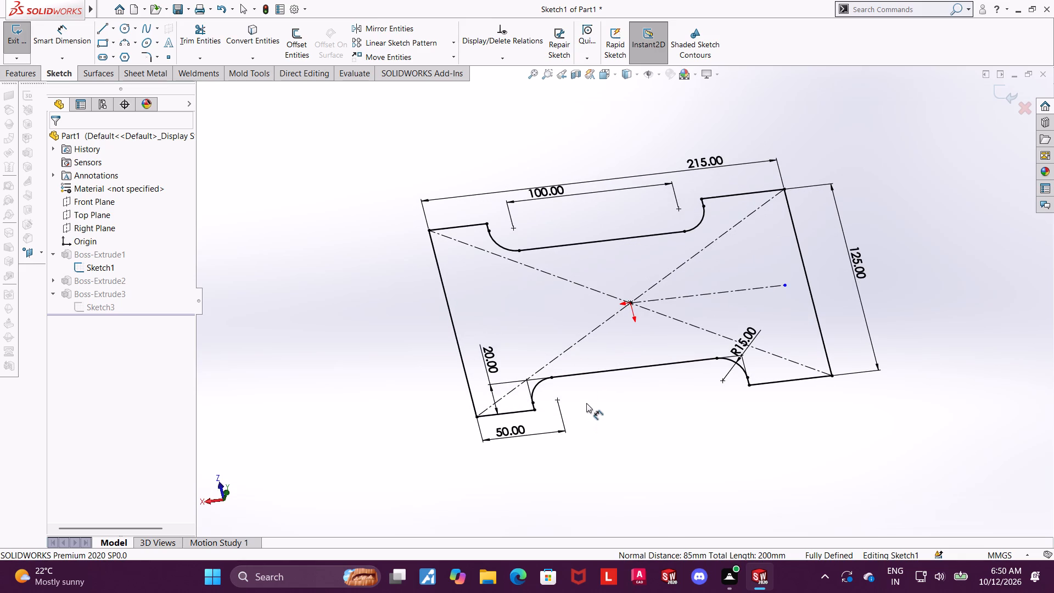
pyautogui.scroll(-4, 586, 403)
pyautogui.scroll(1, 586, 403)
pyautogui.moveTo(586, 403); pyautogui.dragTo(575, 424, button='middle')
pyautogui.scroll(3, 578, 422)
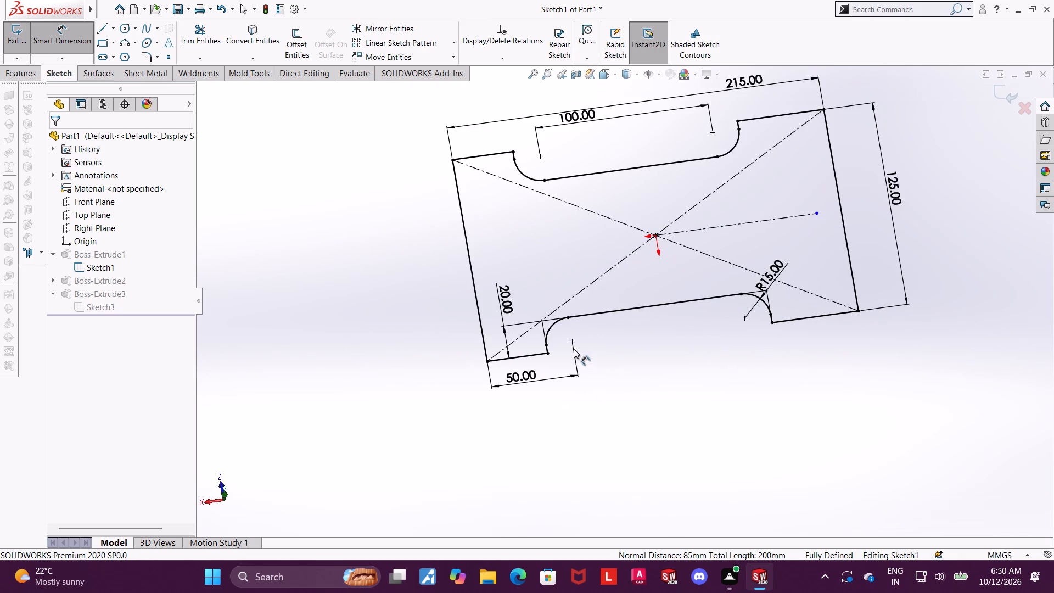
pyautogui.click(571, 343)
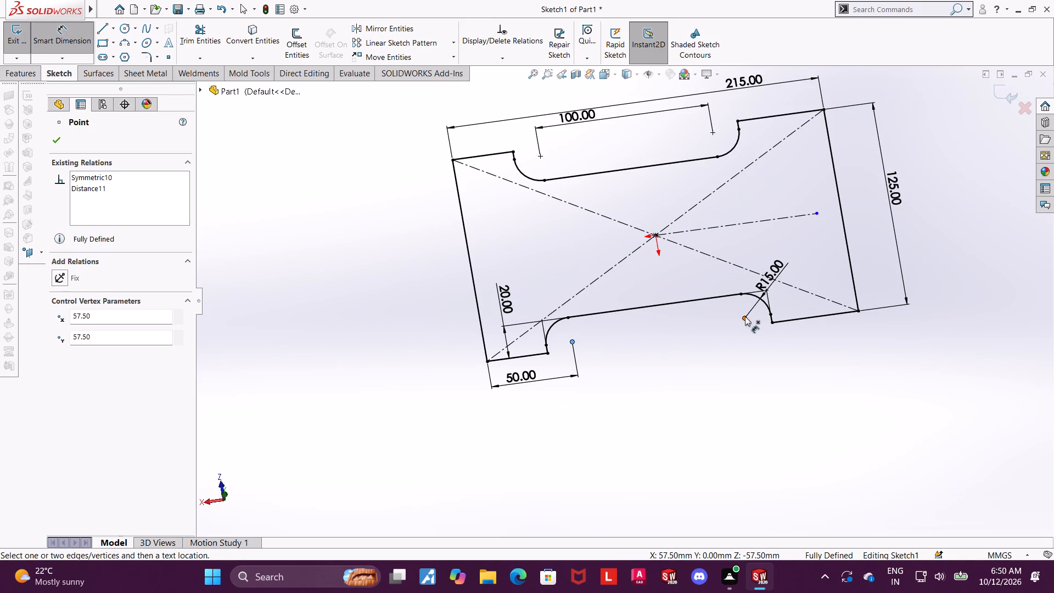
pyautogui.click(745, 316)
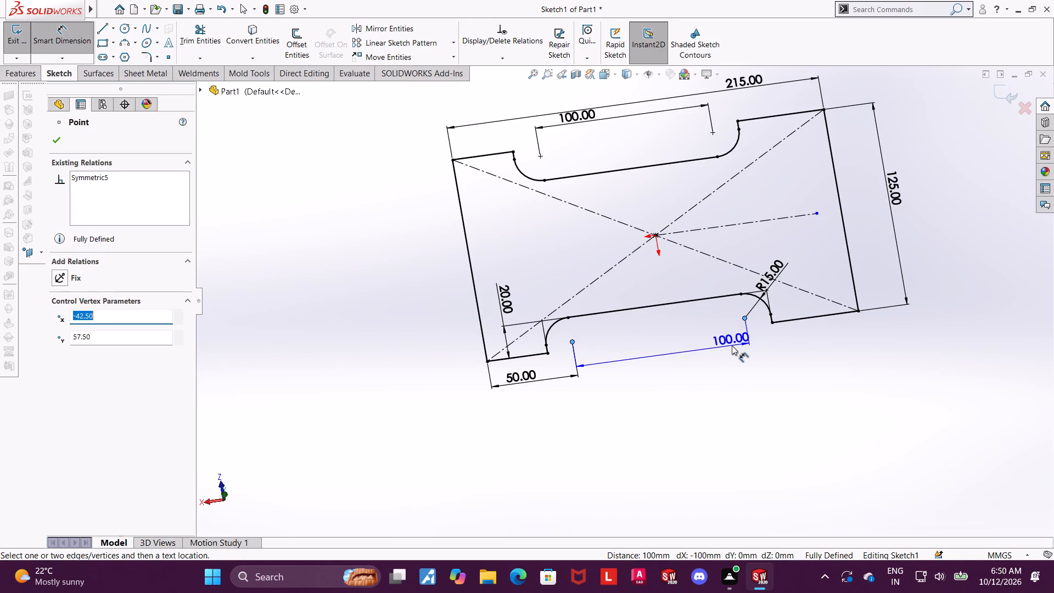
pyautogui.press('Escape')
# Exit the base's sketch and rebuild the part with the edited notches.
pyautogui.scroll(3, 732, 345)
pyautogui.moveTo(726, 363); pyautogui.dragTo(726, 310, button='middle')
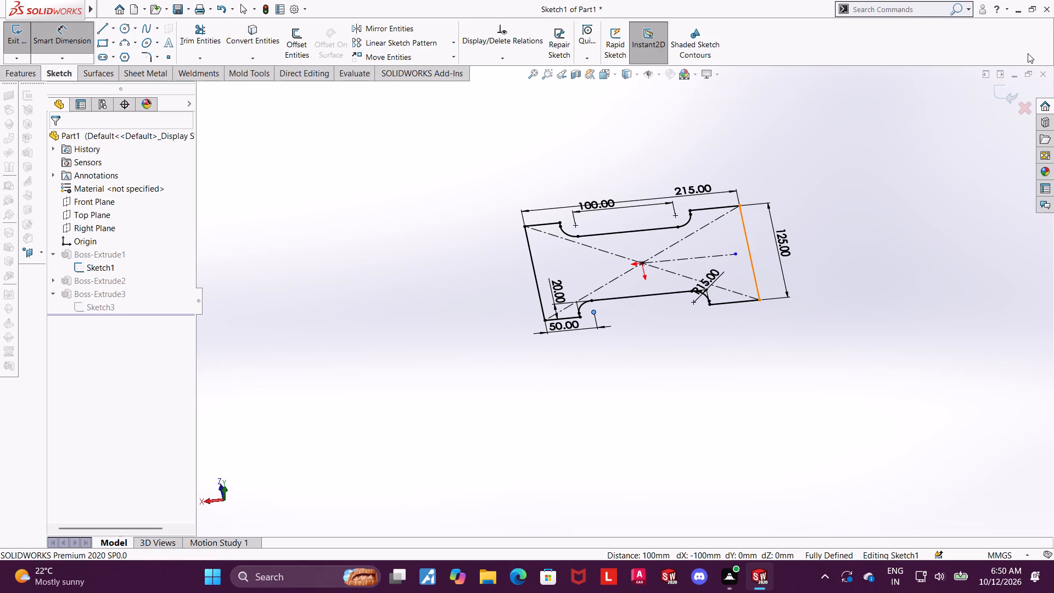
pyautogui.click(1007, 93)
# Inspect the rebuilt part from several angles, checking the notches and both holed end plates.
pyautogui.moveTo(765, 225); pyautogui.dragTo(791, 130, button='middle')
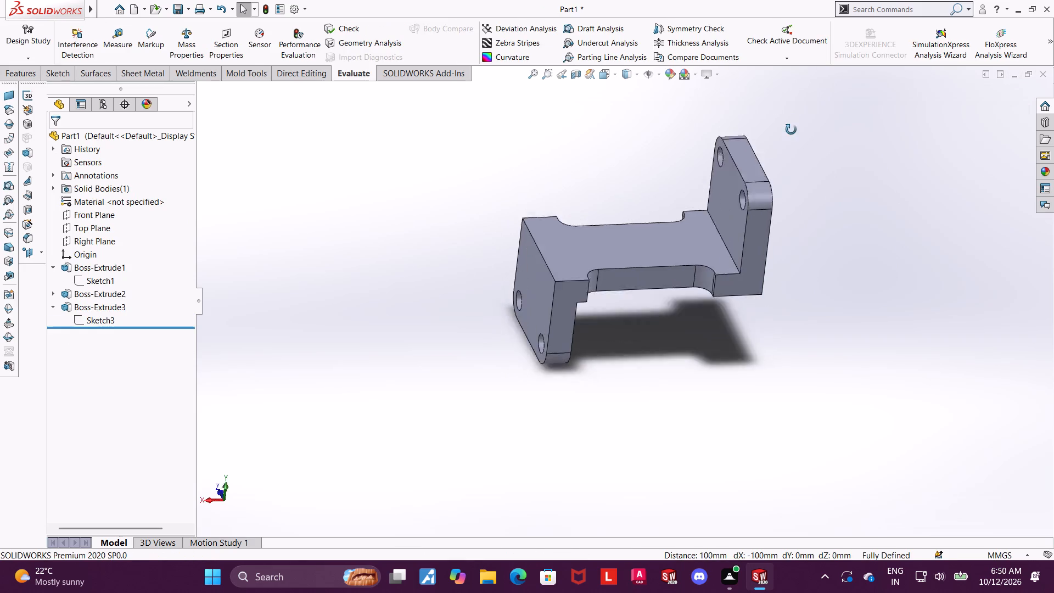
pyautogui.moveTo(791, 130); pyautogui.dragTo(808, 182, button='middle')
pyautogui.scroll(-1, 722, 184)
pyautogui.moveTo(687, 229); pyautogui.dragTo(726, 217, button='middle')
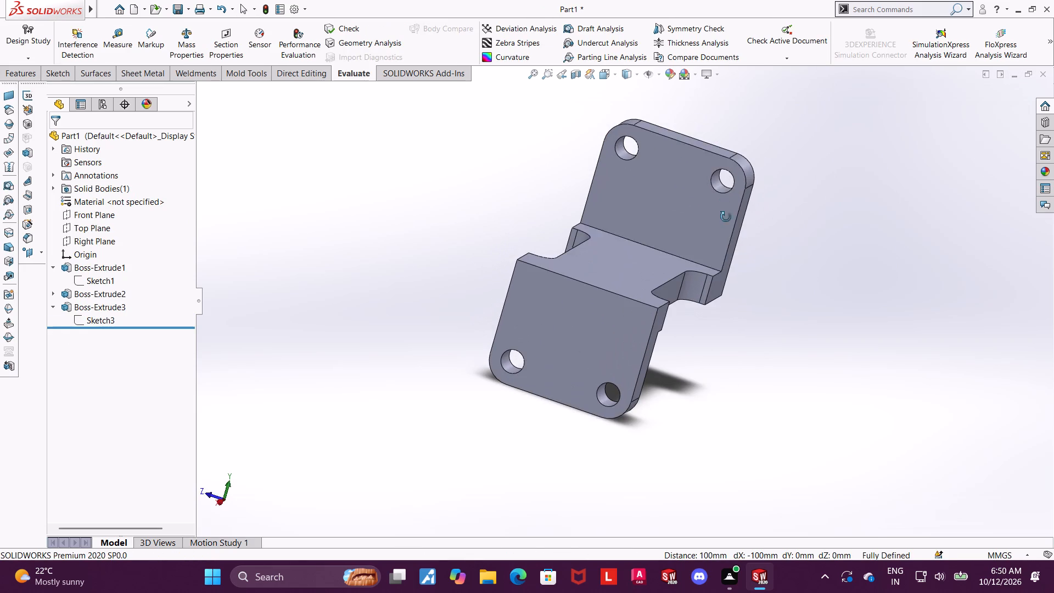
pyautogui.moveTo(726, 217); pyautogui.dragTo(726, 221, button='middle')
pyautogui.moveTo(713, 224); pyautogui.dragTo(703, 251, button='middle')
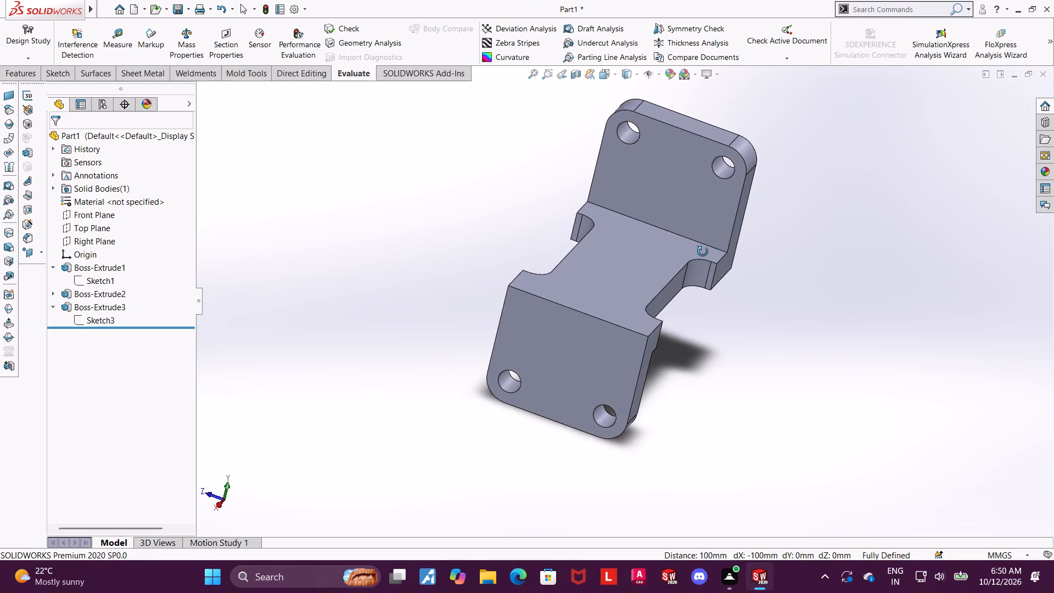
pyautogui.moveTo(703, 251); pyautogui.dragTo(668, 299, button='middle')
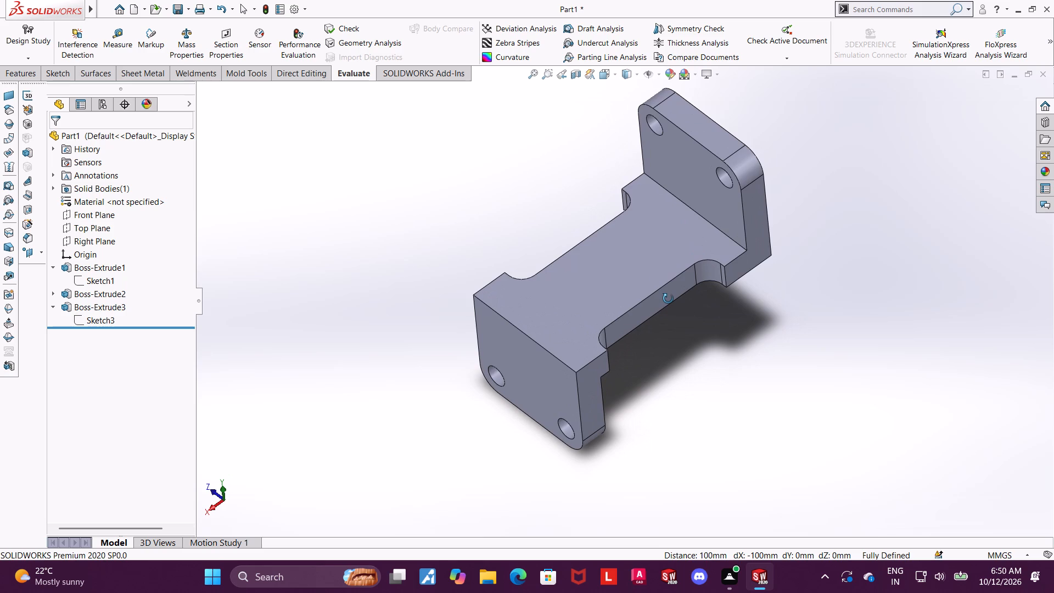
pyautogui.moveTo(668, 299); pyautogui.dragTo(669, 298, button='middle')
pyautogui.scroll(2, 669, 293)
pyautogui.scroll(-2, 737, 177)
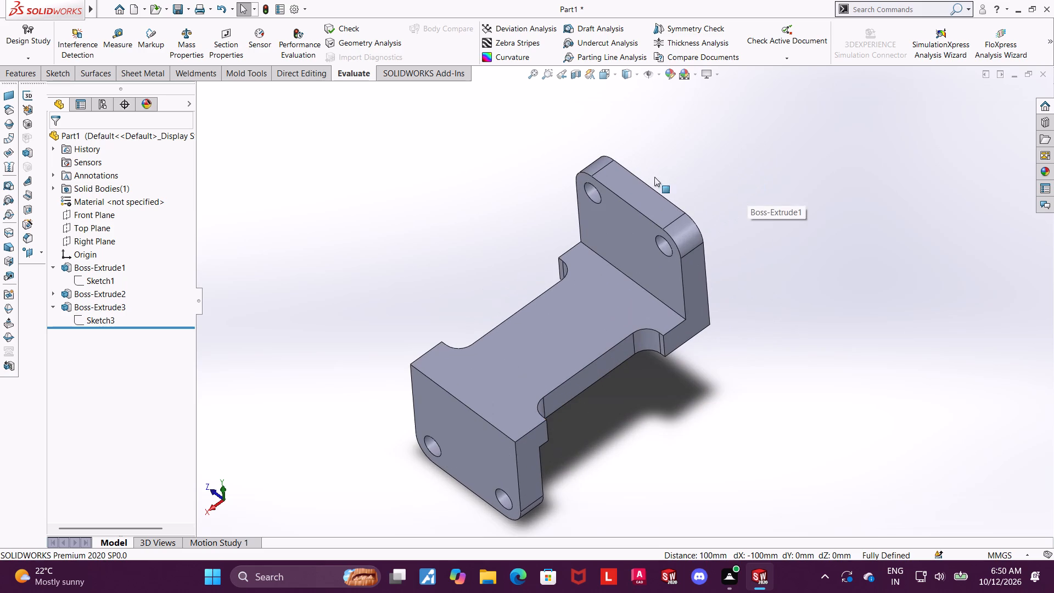
# Create a reference plane perpendicular to the Right Plane and coincident with the top outer edge of the lower flange.
pyautogui.click(10, 72)
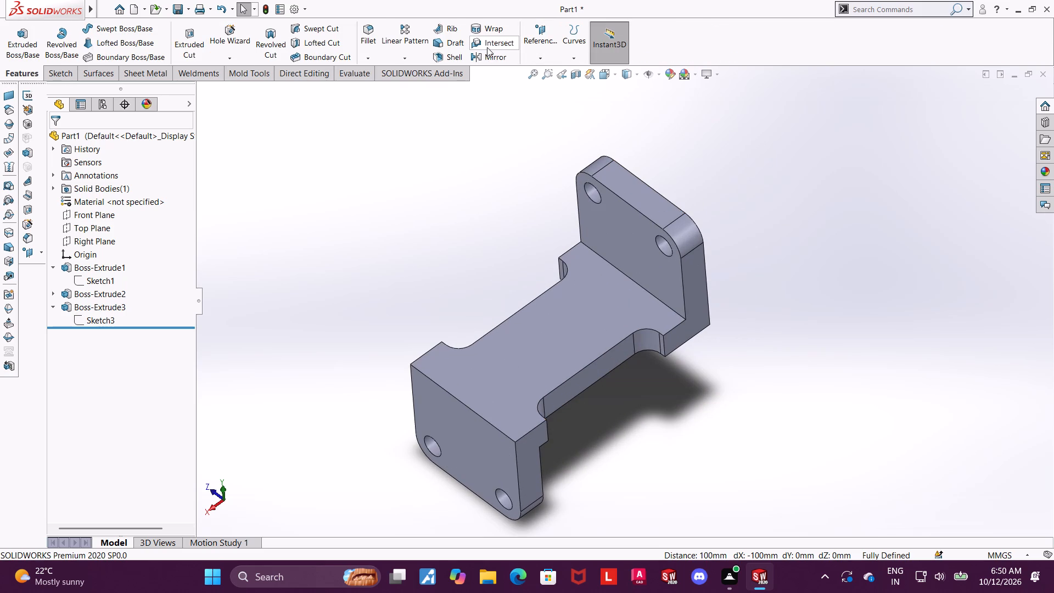
pyautogui.click(534, 49)
pyautogui.click(543, 74)
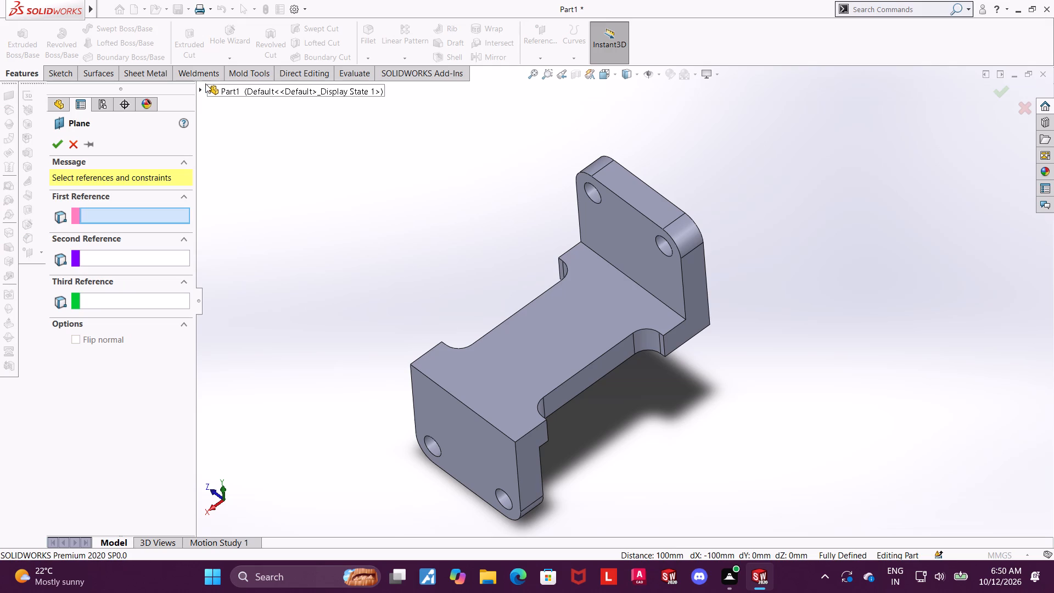
pyautogui.click(201, 87)
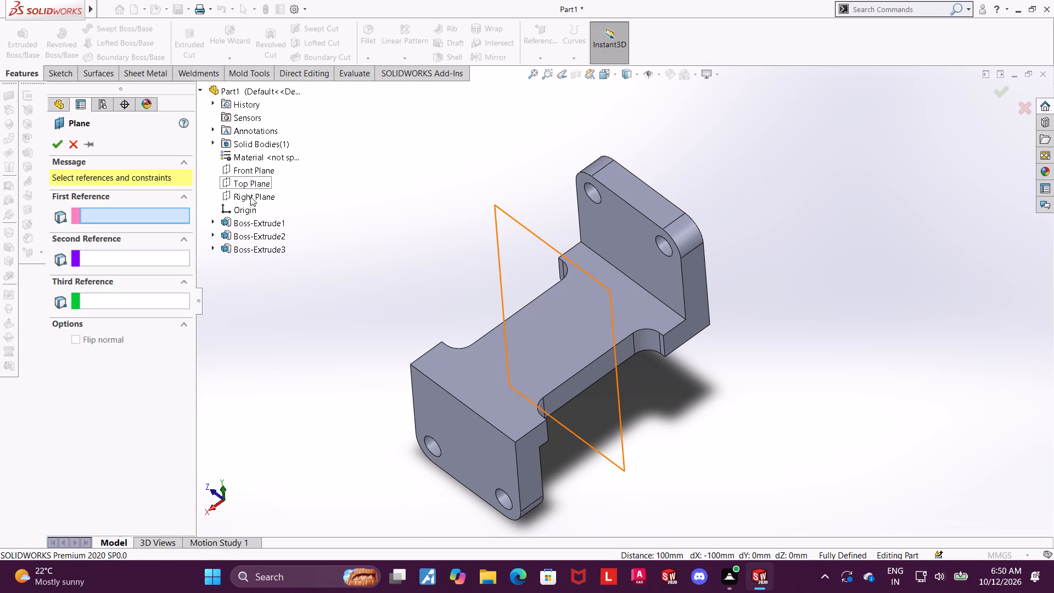
pyautogui.click(250, 197)
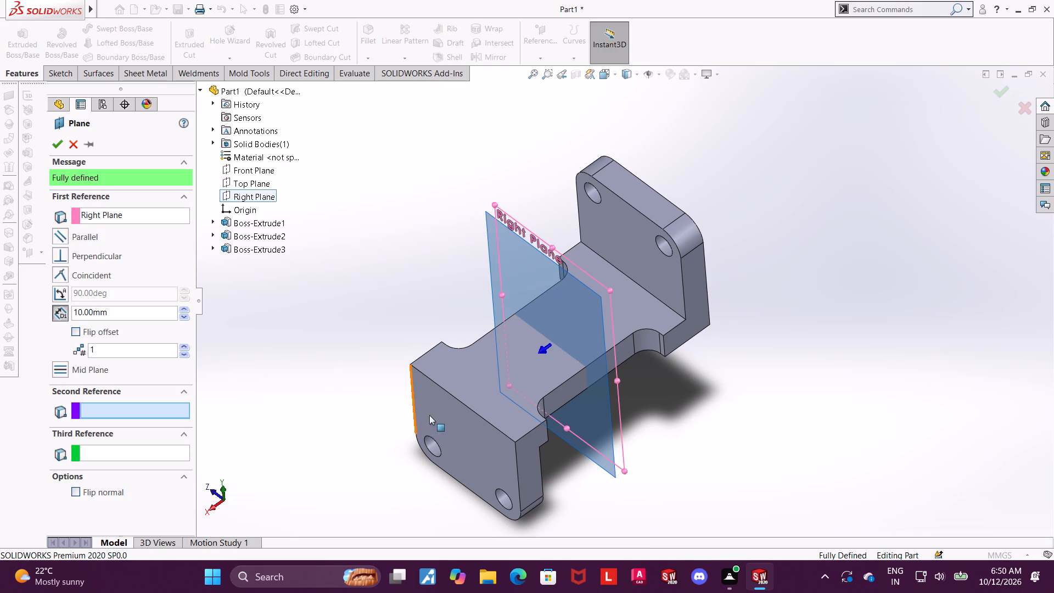
pyautogui.click(459, 402)
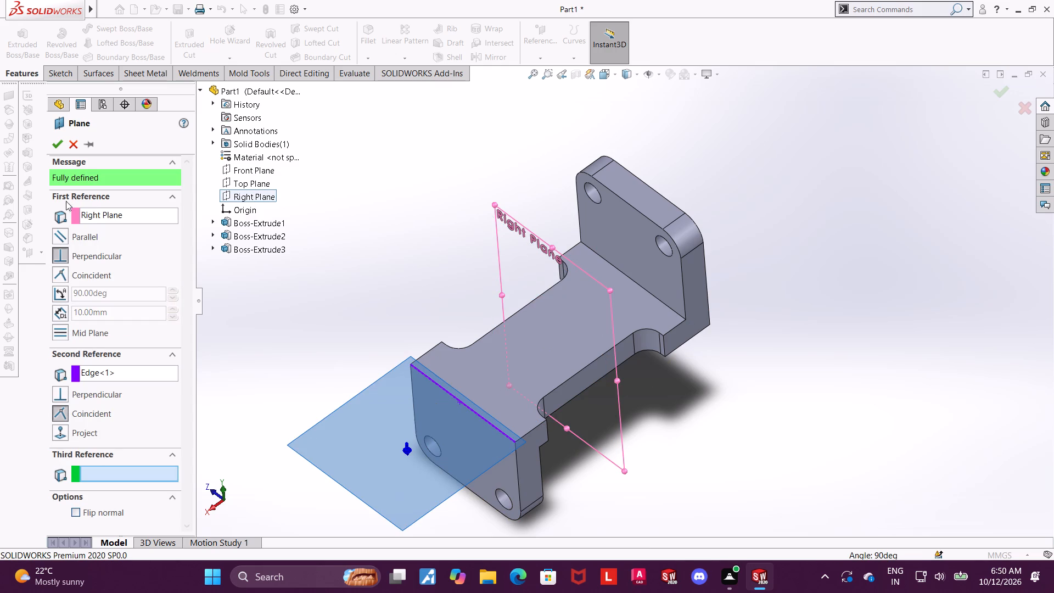
pyautogui.click(60, 142)
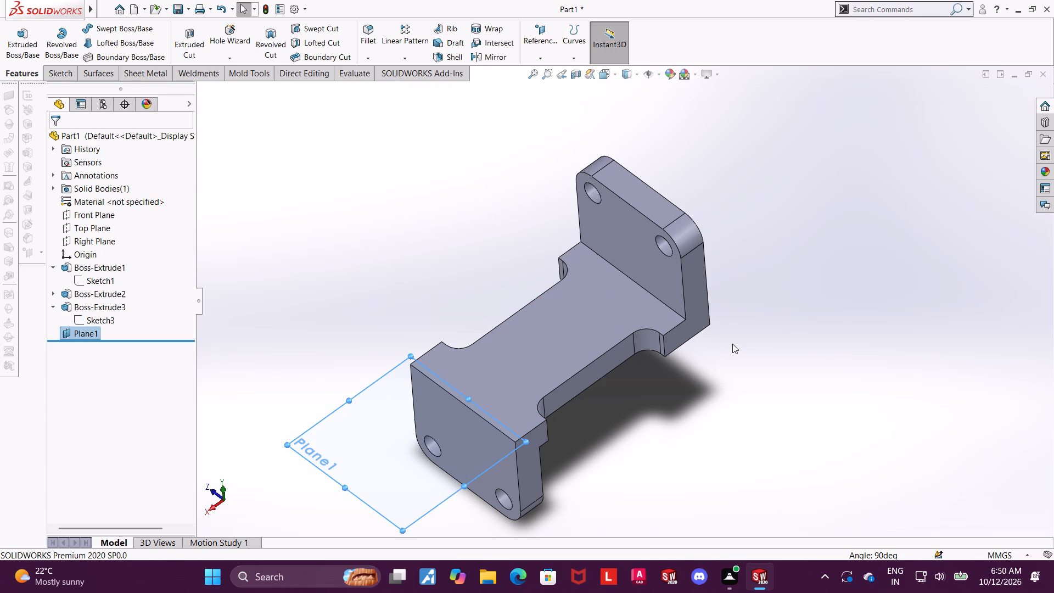
# Examine the new reference plane's placement relative to the lower flange and base.
pyautogui.scroll(3, 733, 341)
pyautogui.scroll(-3, 551, 373)
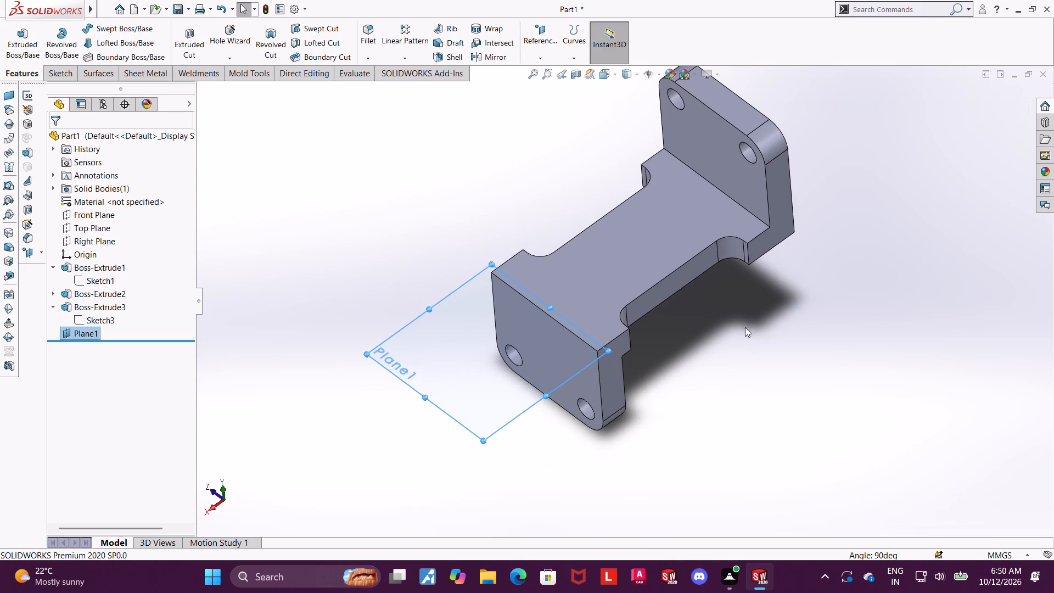
pyautogui.scroll(2, 755, 327)
pyautogui.moveTo(783, 317); pyautogui.dragTo(801, 307, button='middle')
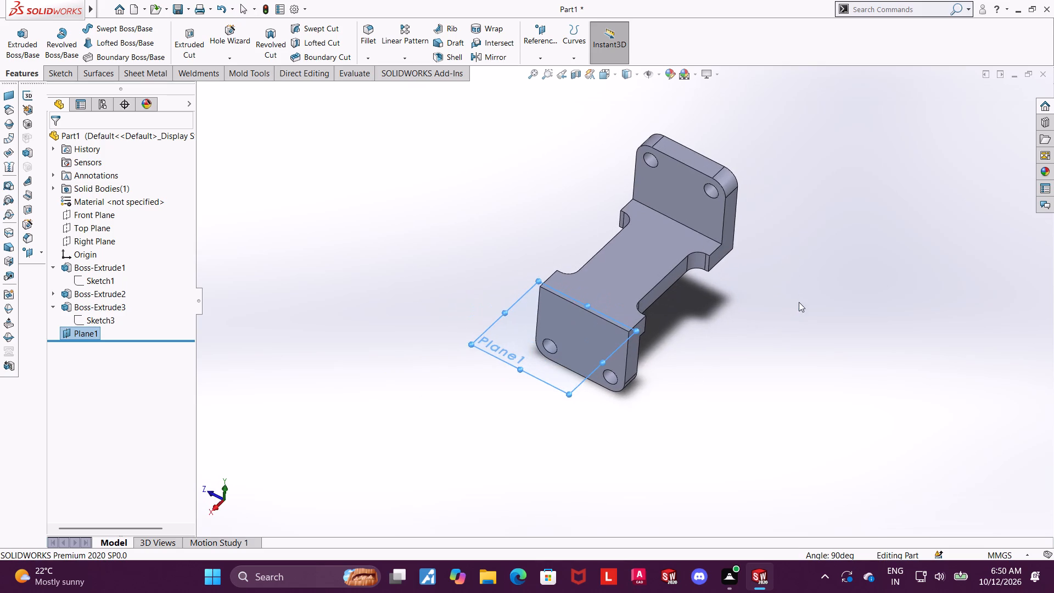
pyautogui.scroll(-3, 696, 273)
pyautogui.scroll(1, 804, 282)
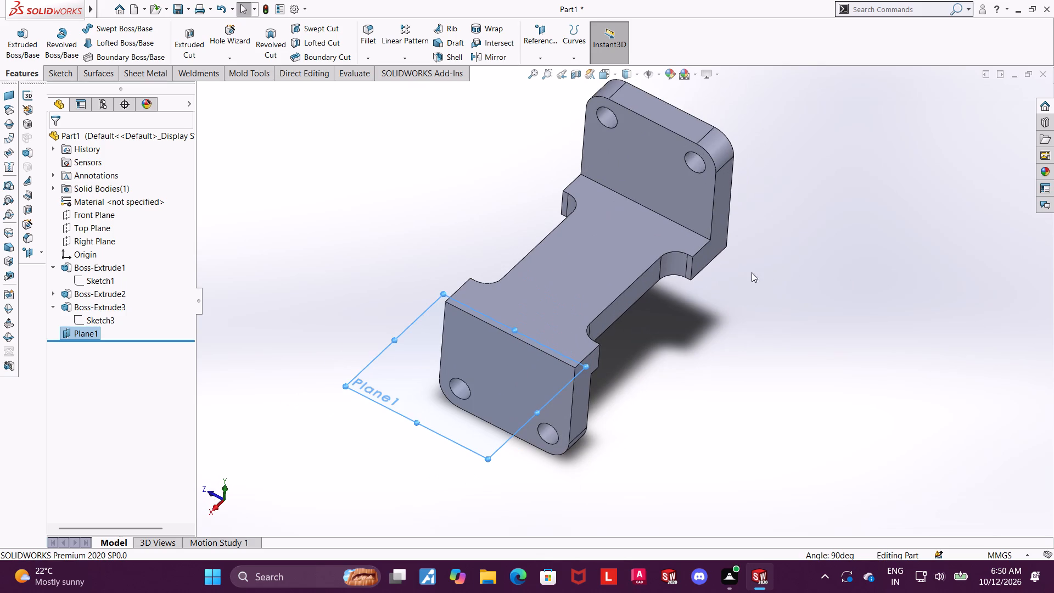
pyautogui.scroll(-1, 695, 262)
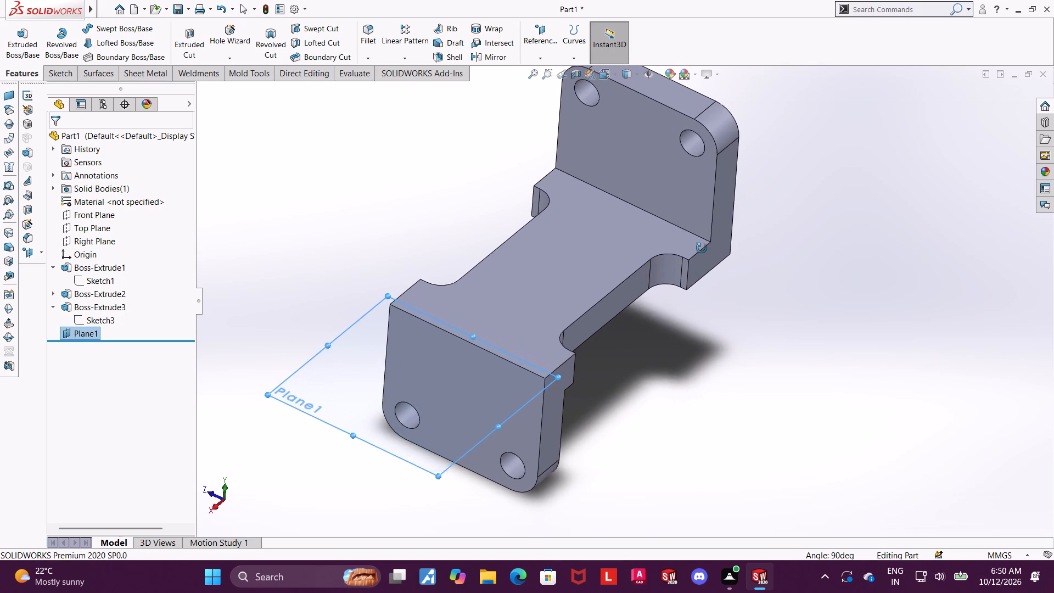
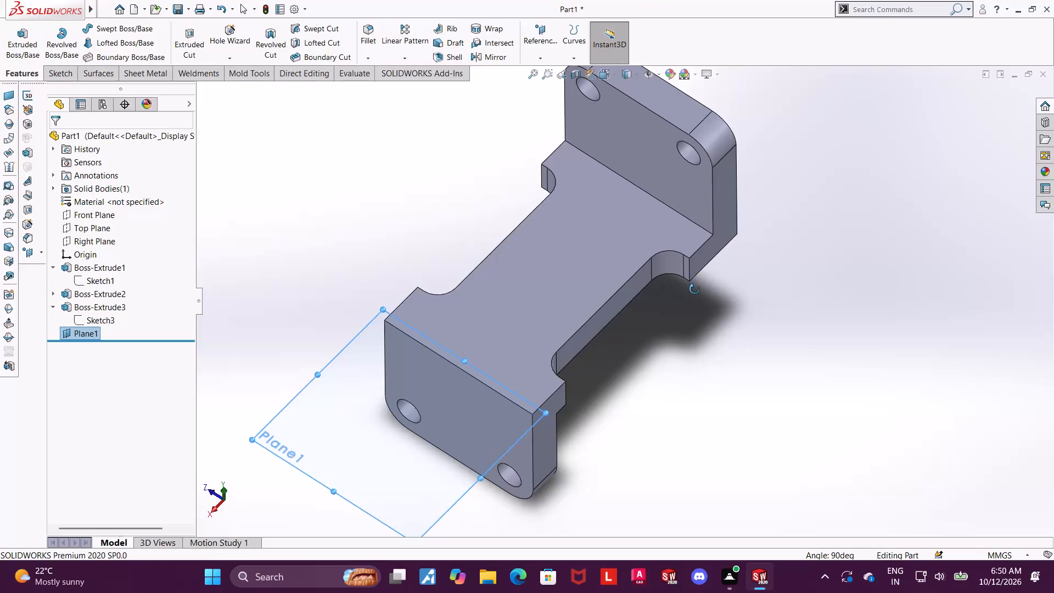
# Edit the reference plane to lie at 45 degrees to the Right Plane through the lower flange's top outer edge, trying the flipped offset.
pyautogui.click(75, 337)
pyautogui.click(85, 308)
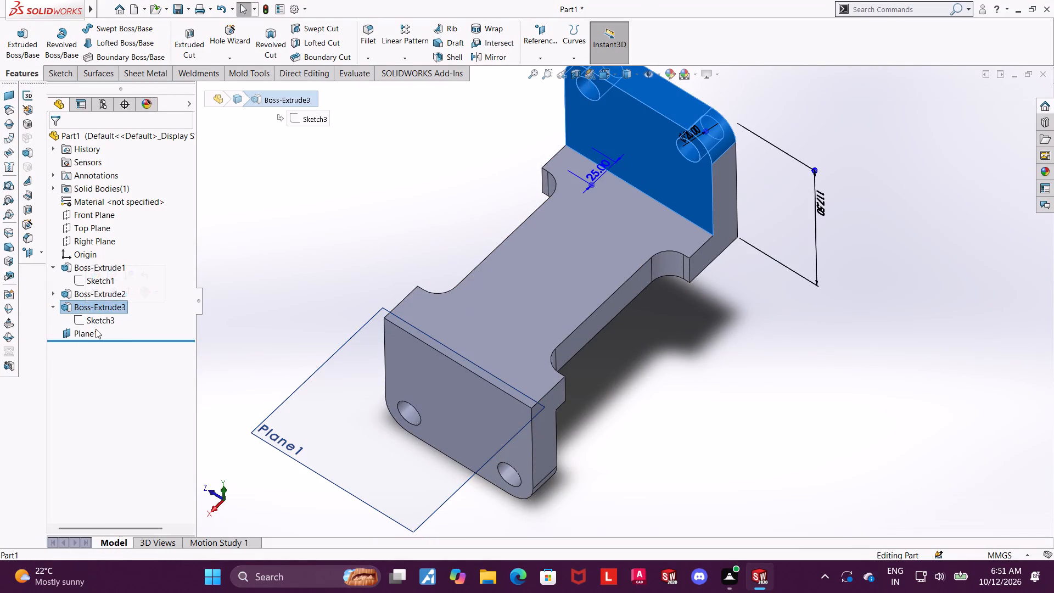
pyautogui.click(92, 331)
pyautogui.click(103, 302)
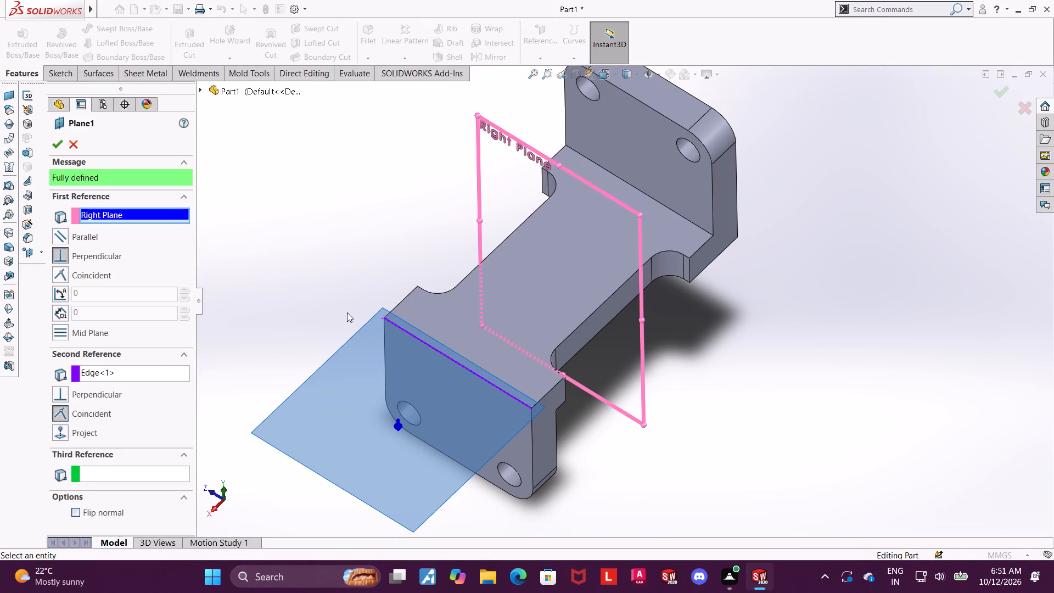
pyautogui.click(134, 294)
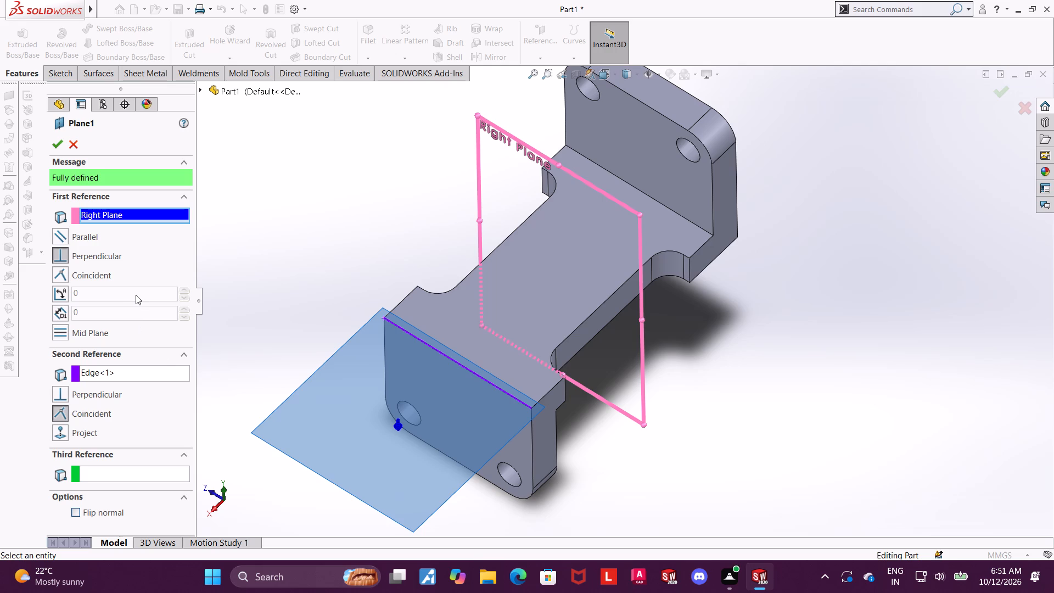
pyautogui.click(136, 294)
pyautogui.scroll(-2, 147, 429)
pyautogui.click(64, 275)
pyautogui.click(61, 248)
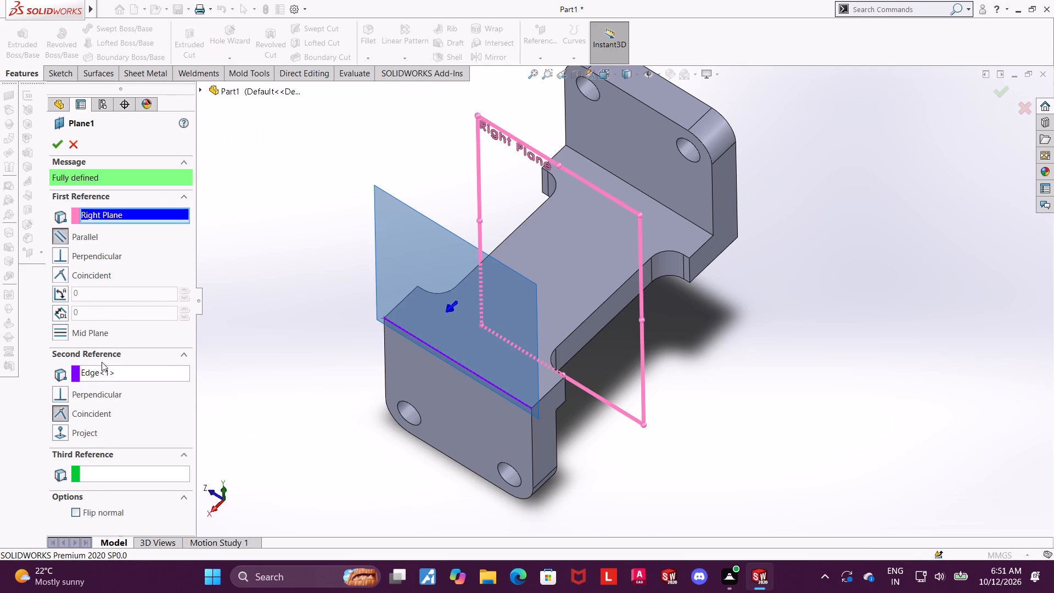
pyautogui.click(58, 295)
pyautogui.moveTo(124, 295); pyautogui.dragTo(0, 295)
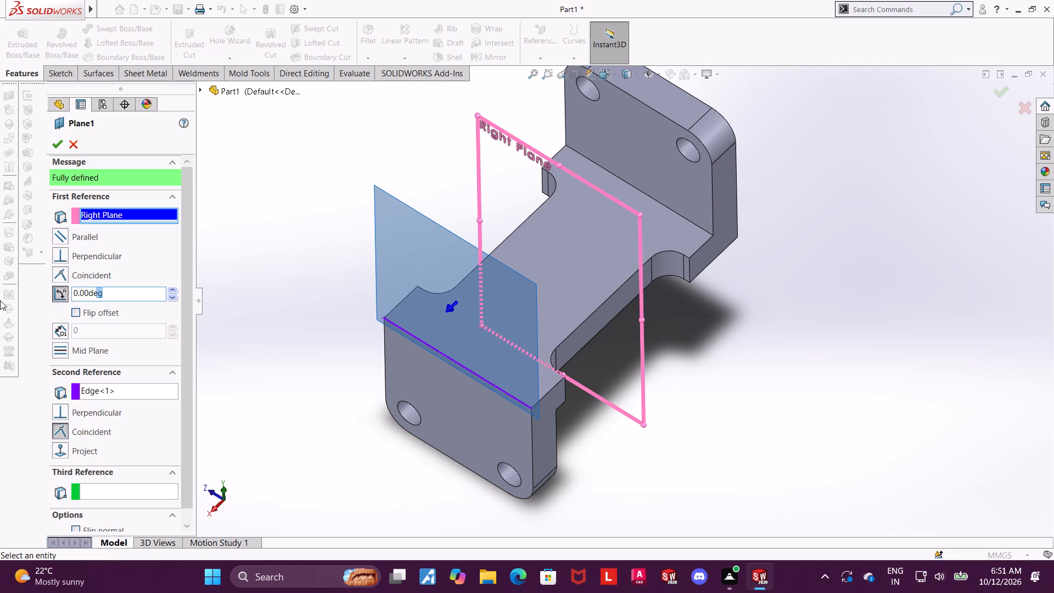
pyautogui.write('45')
pyautogui.press('Return')
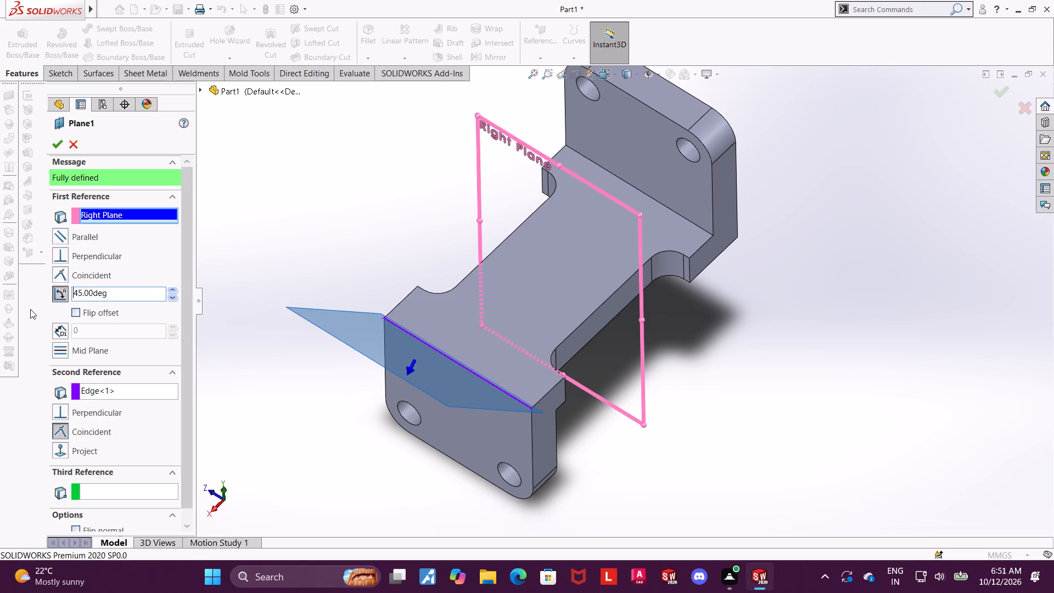
pyautogui.click(72, 312)
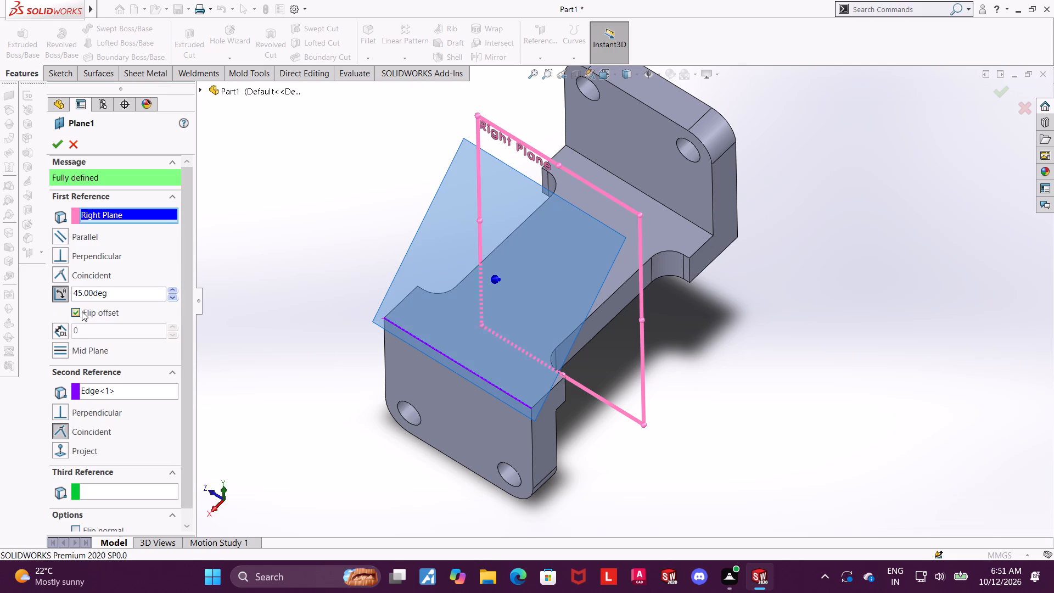
pyautogui.click(80, 311)
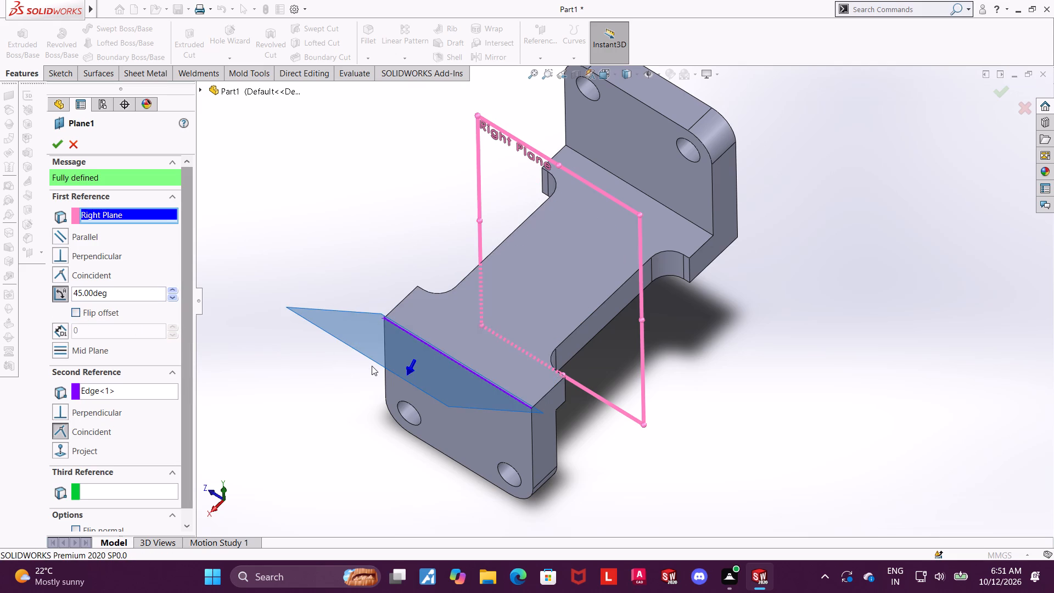
# Set the reference plane's angle to the Right Plane to 125 degrees, keeping the offset unflipped, and accept the edit.
pyautogui.scroll(1, 372, 366)
pyautogui.scroll(-1, 372, 366)
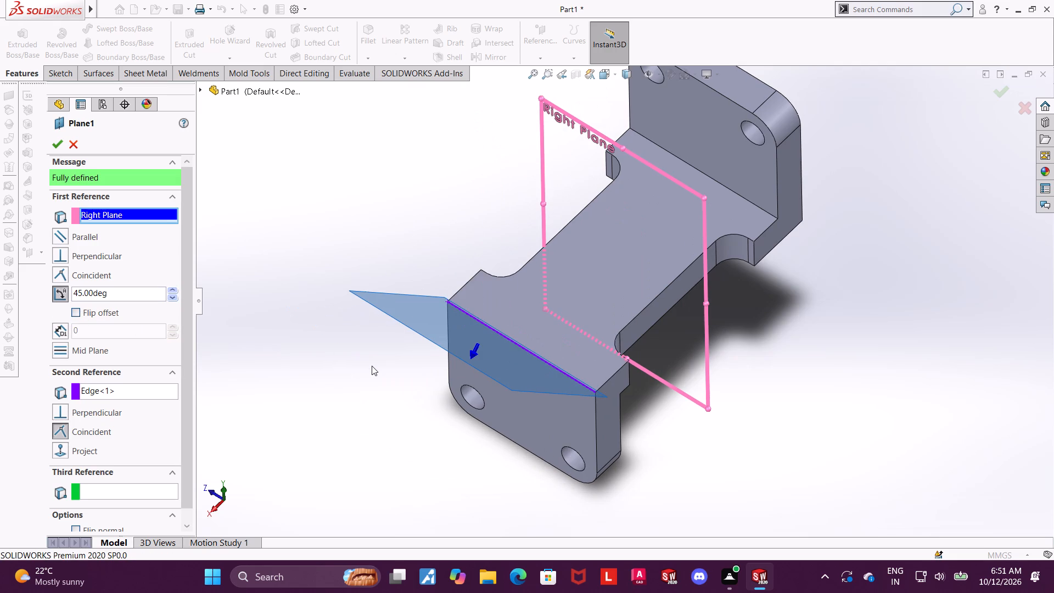
pyautogui.scroll(1, 396, 409)
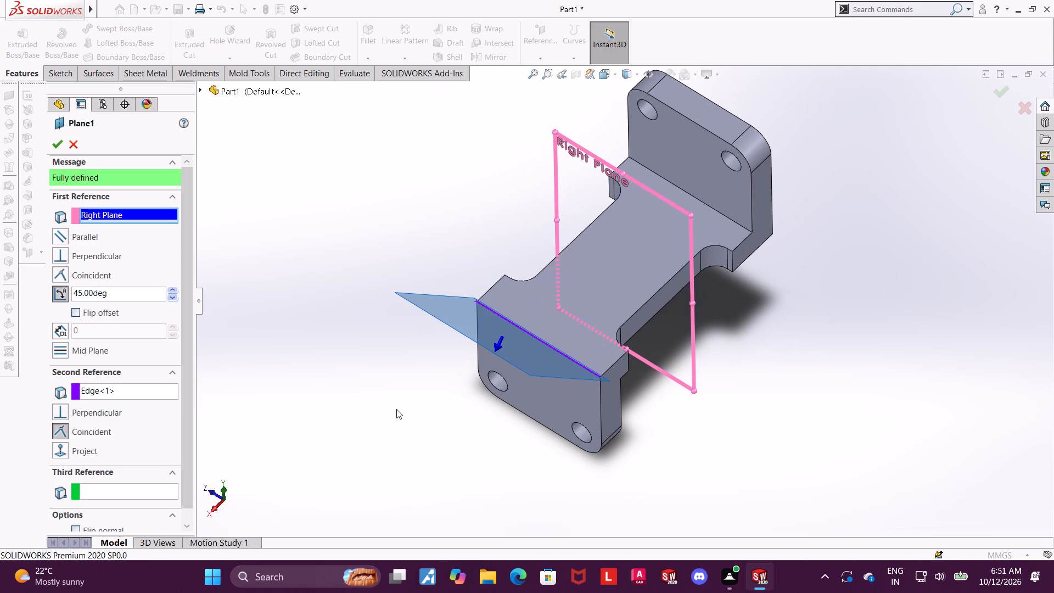
pyautogui.scroll(2, 396, 409)
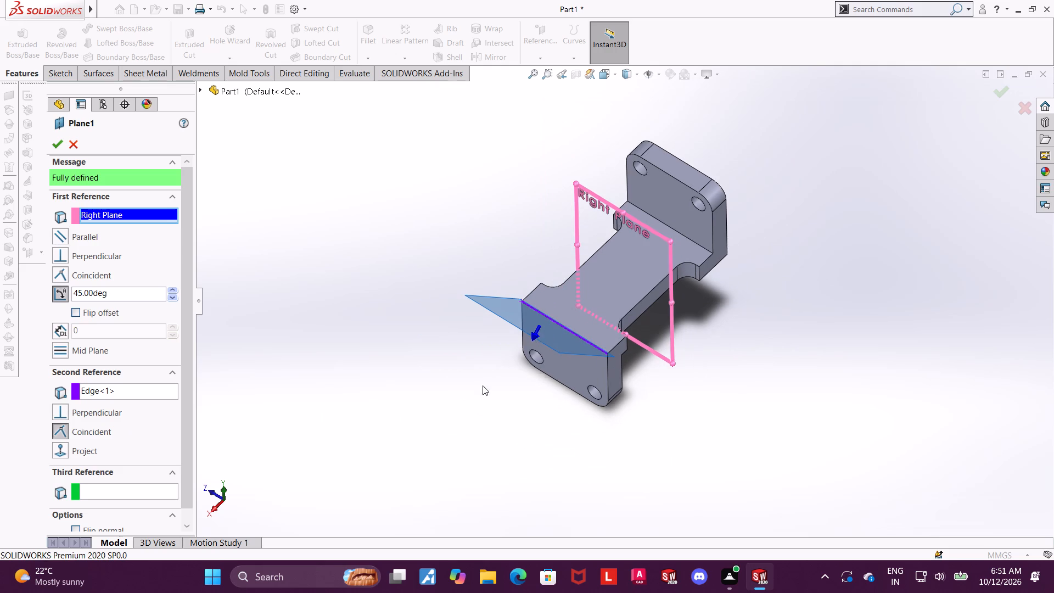
pyautogui.scroll(-3, 551, 328)
pyautogui.click(134, 292)
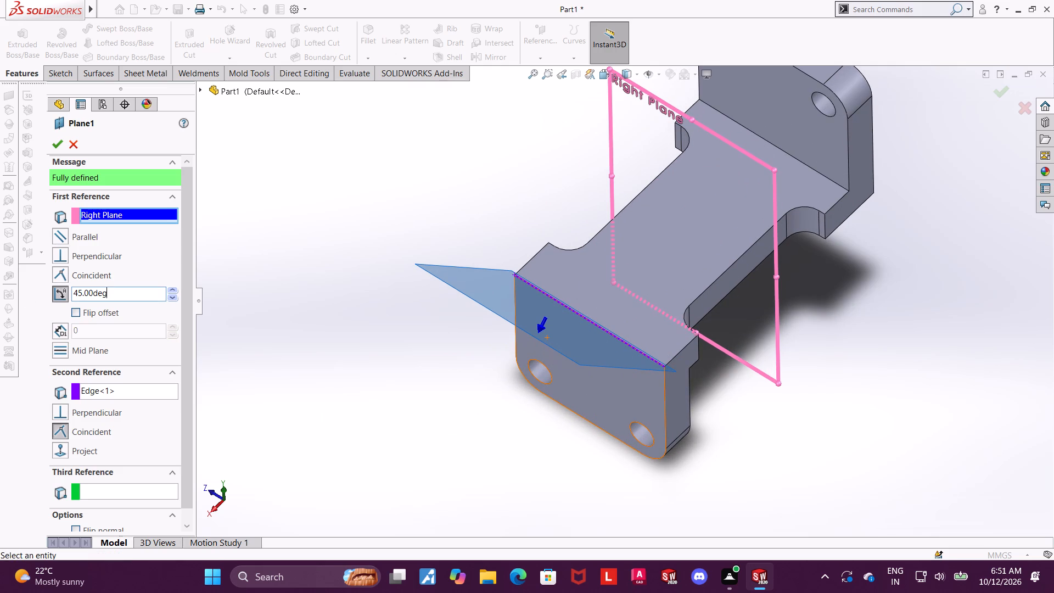
pyautogui.moveTo(610, 328); pyautogui.dragTo(614, 214, button='middle')
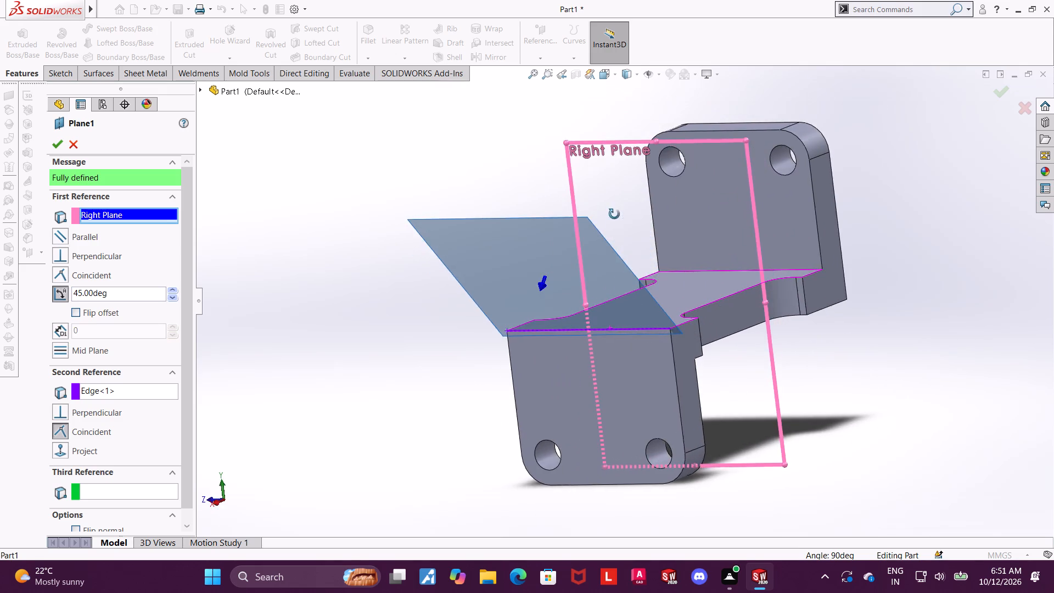
pyautogui.moveTo(614, 214); pyautogui.dragTo(606, 262, button='middle')
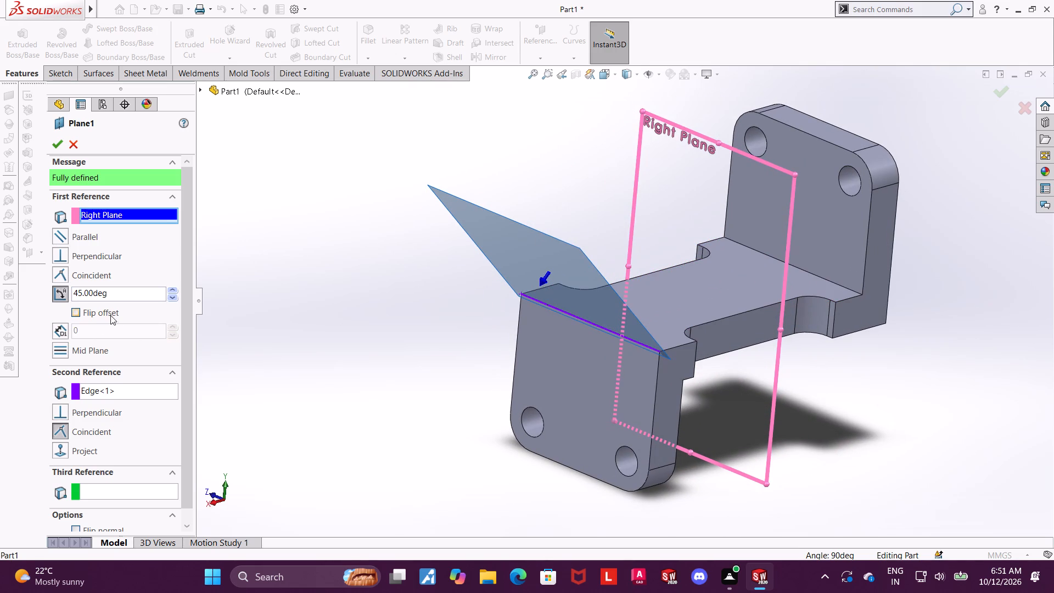
pyautogui.click(118, 297)
pyautogui.moveTo(120, 295); pyautogui.dragTo(4, 286)
pyautogui.write('125')
pyautogui.press('Return')
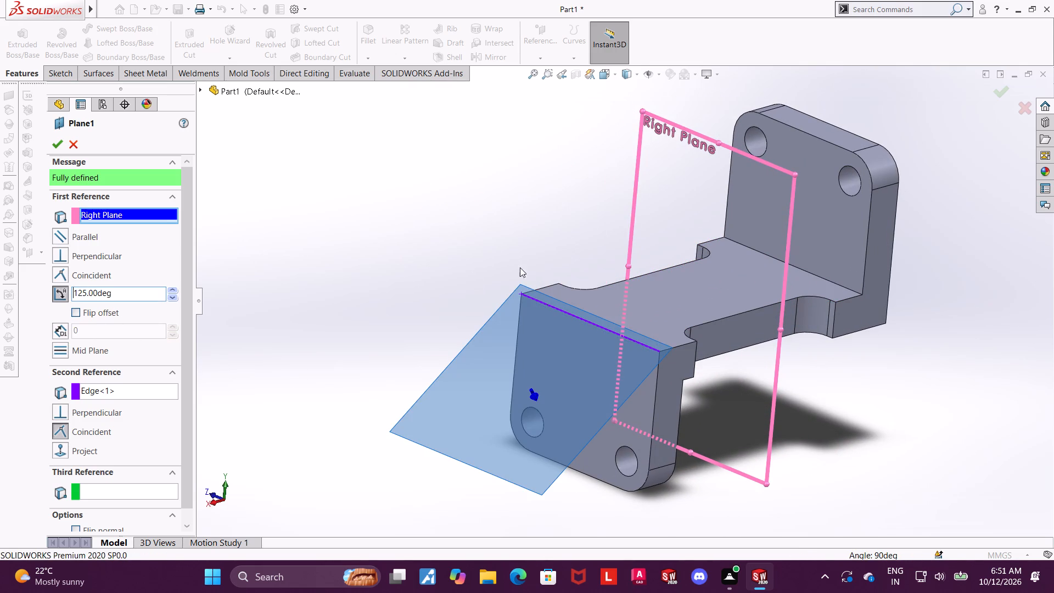
pyautogui.moveTo(282, 234); pyautogui.dragTo(279, 252, button='middle')
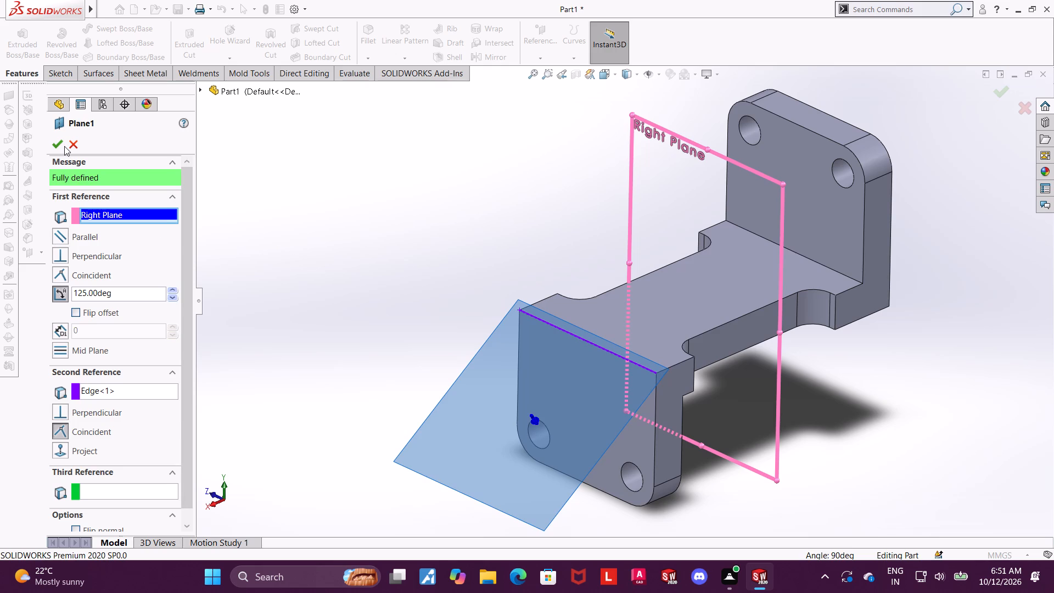
pyautogui.click(64, 146)
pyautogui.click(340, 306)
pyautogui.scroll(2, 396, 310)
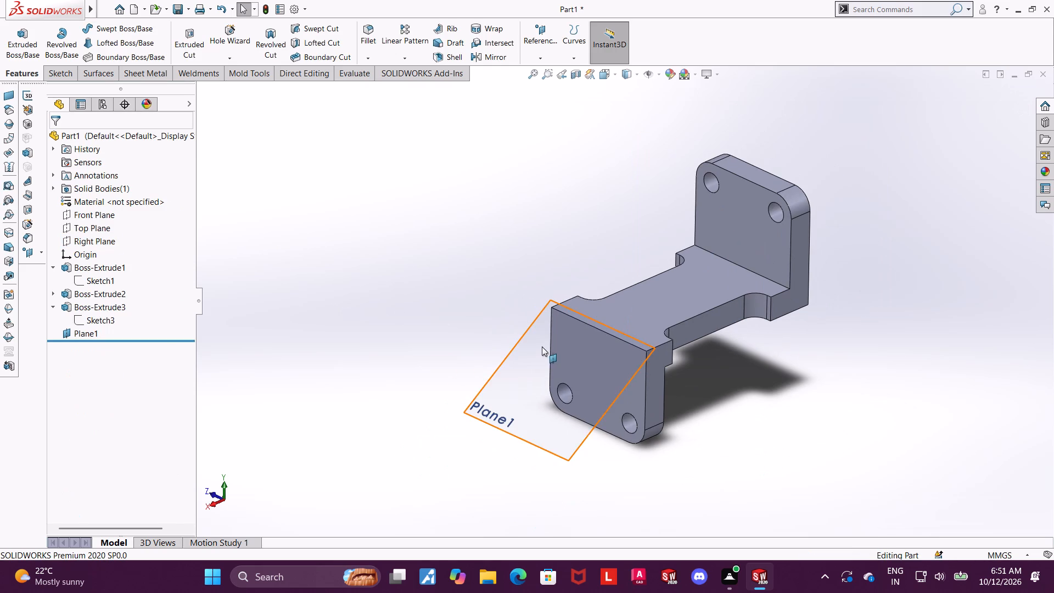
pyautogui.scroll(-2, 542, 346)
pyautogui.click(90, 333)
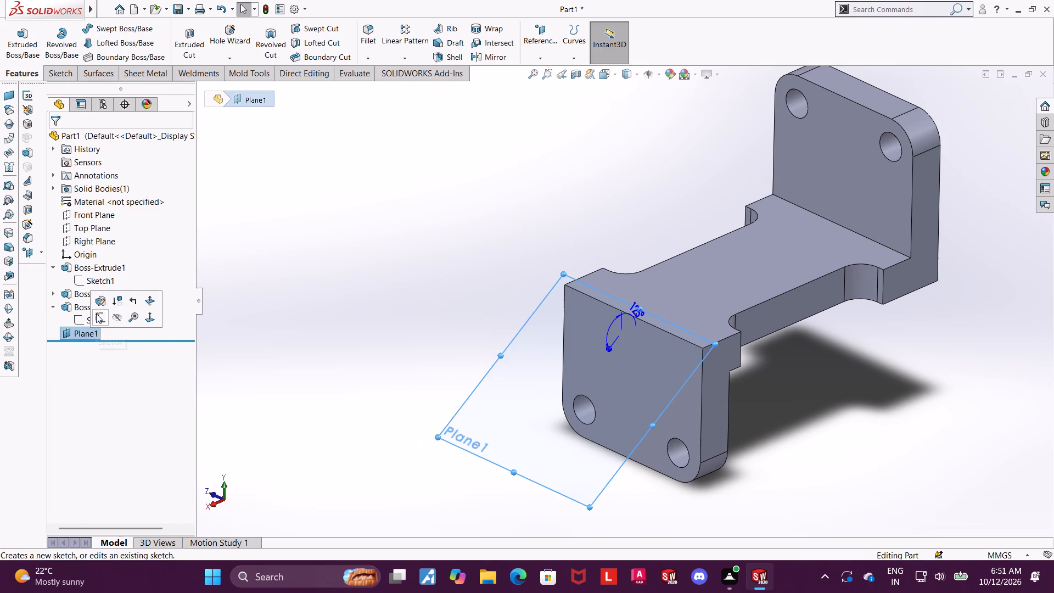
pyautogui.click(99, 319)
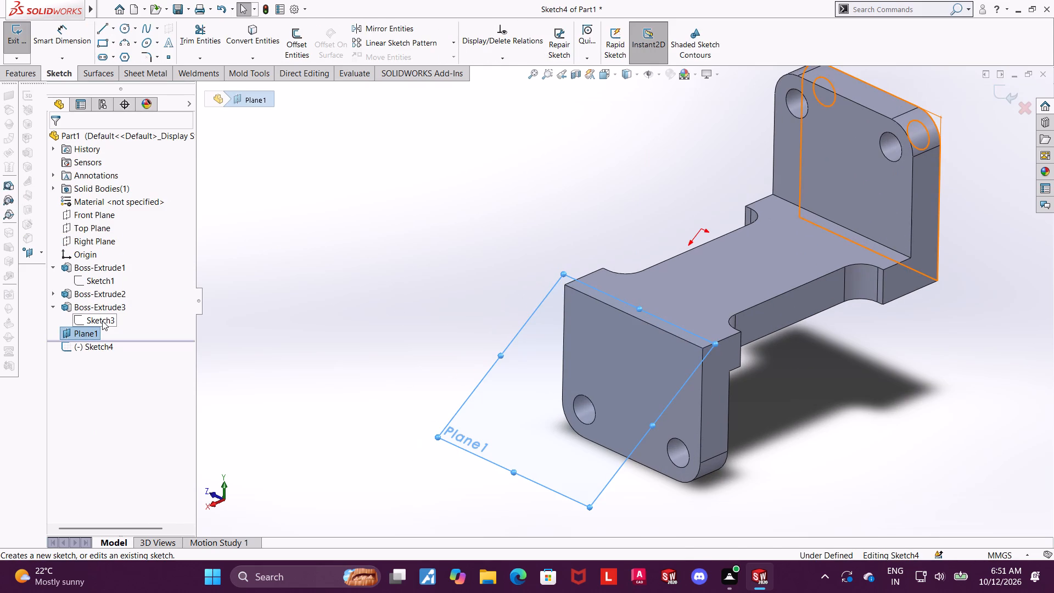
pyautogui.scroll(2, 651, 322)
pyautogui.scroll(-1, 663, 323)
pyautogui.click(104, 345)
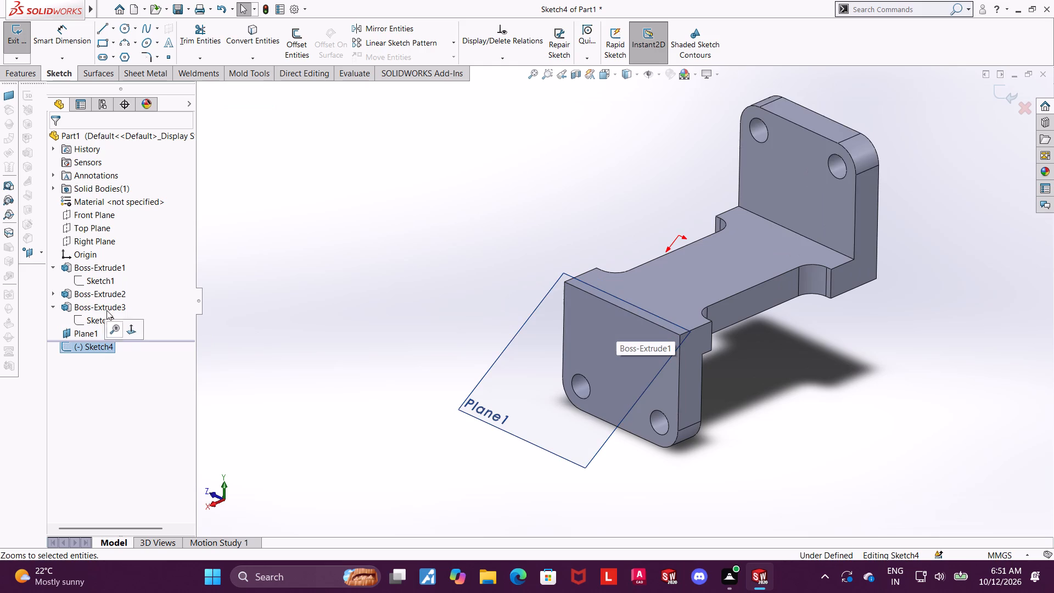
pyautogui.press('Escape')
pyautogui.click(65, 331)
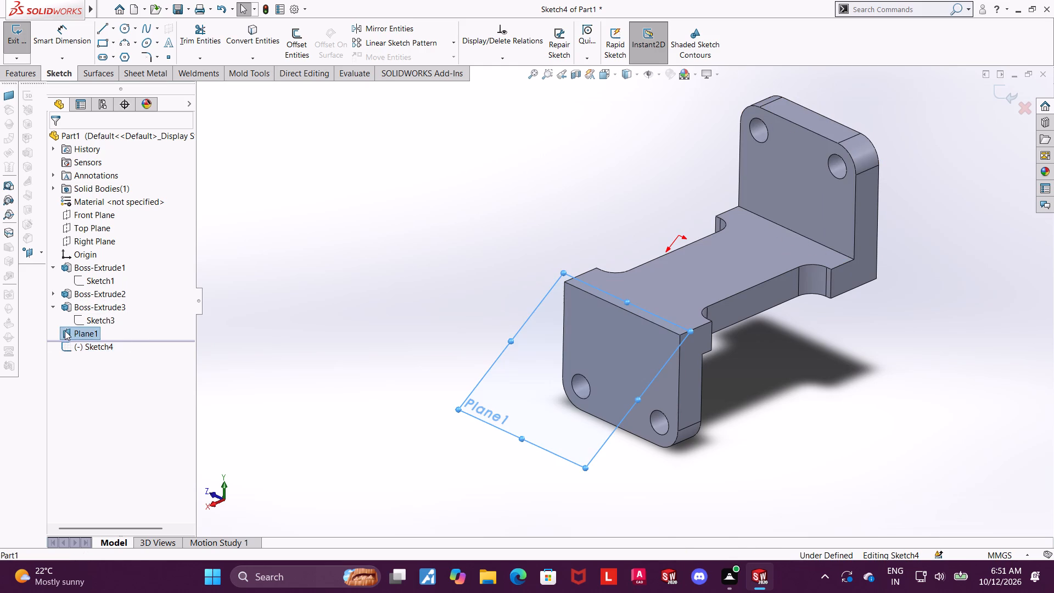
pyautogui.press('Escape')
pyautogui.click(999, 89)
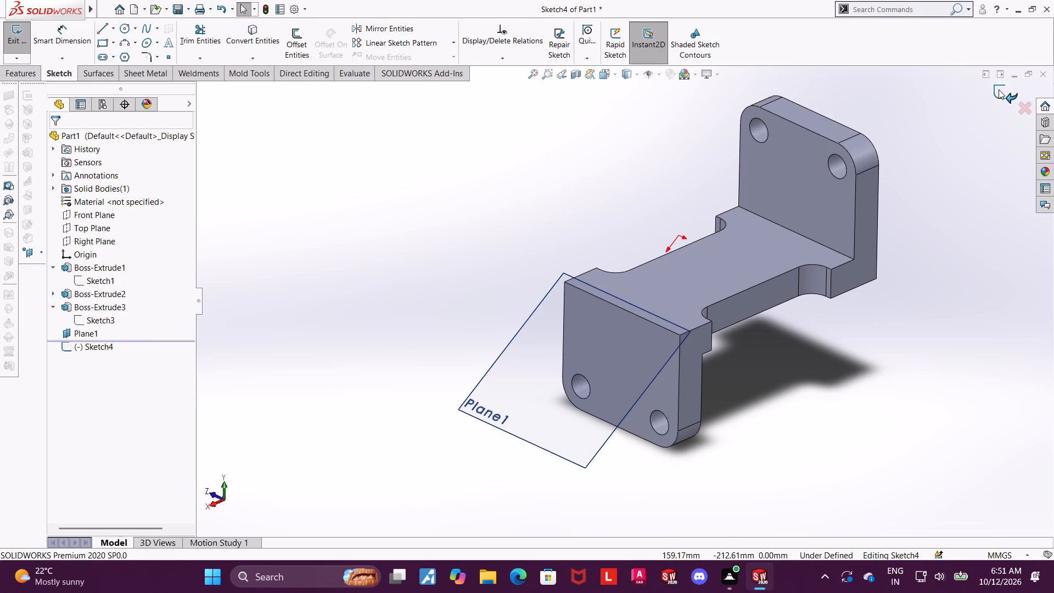
# Reopen the reference plane's definition and examine its tilt relative to the lower flange and base from several angles.
pyautogui.click(94, 332)
pyautogui.click(102, 299)
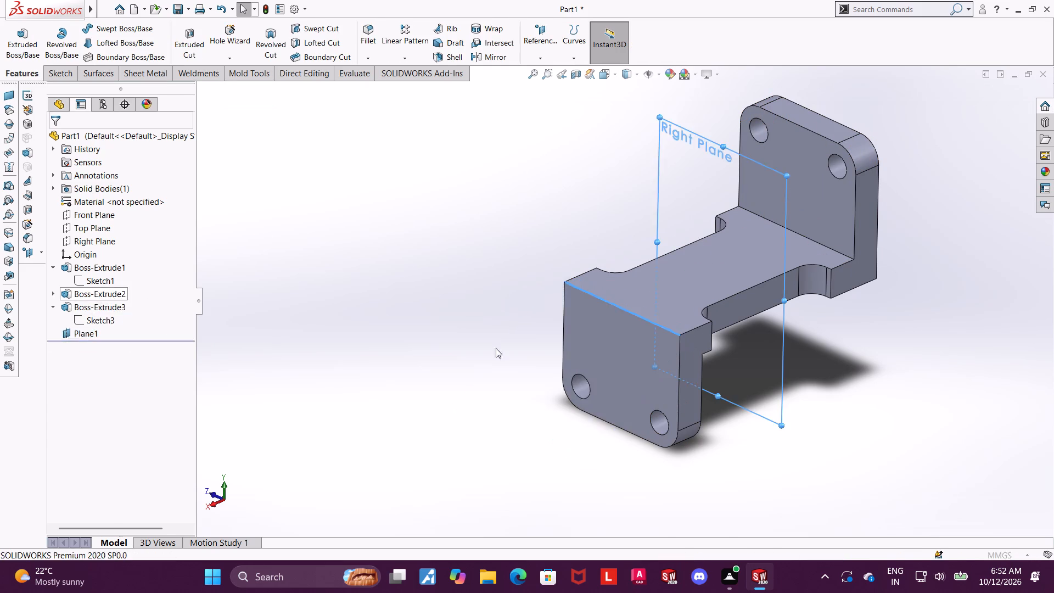
pyautogui.scroll(2, 615, 372)
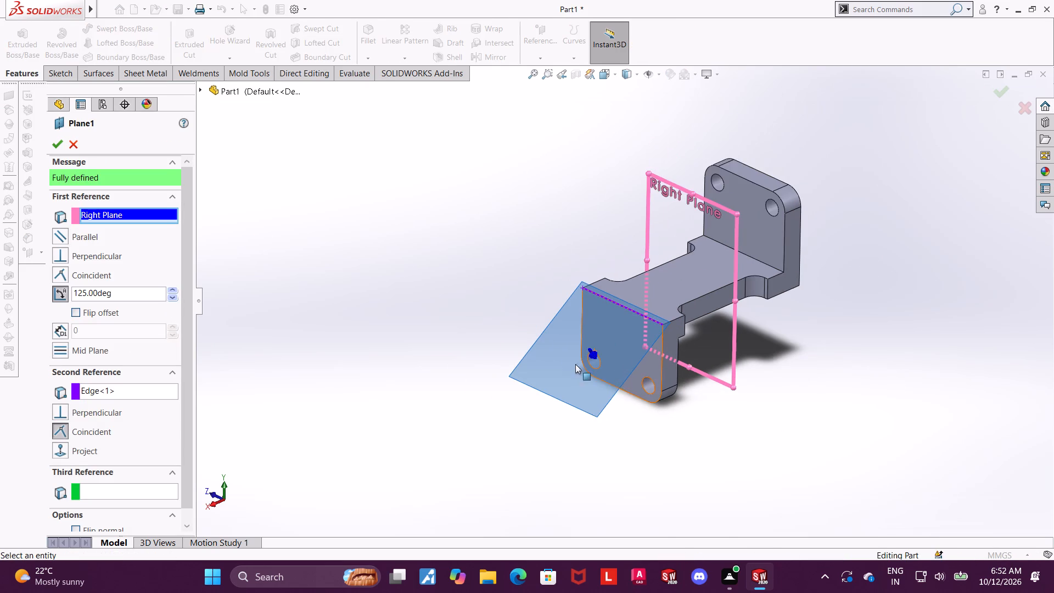
pyautogui.scroll(-2, 769, 377)
pyautogui.moveTo(466, 340); pyautogui.dragTo(440, 268, button='middle')
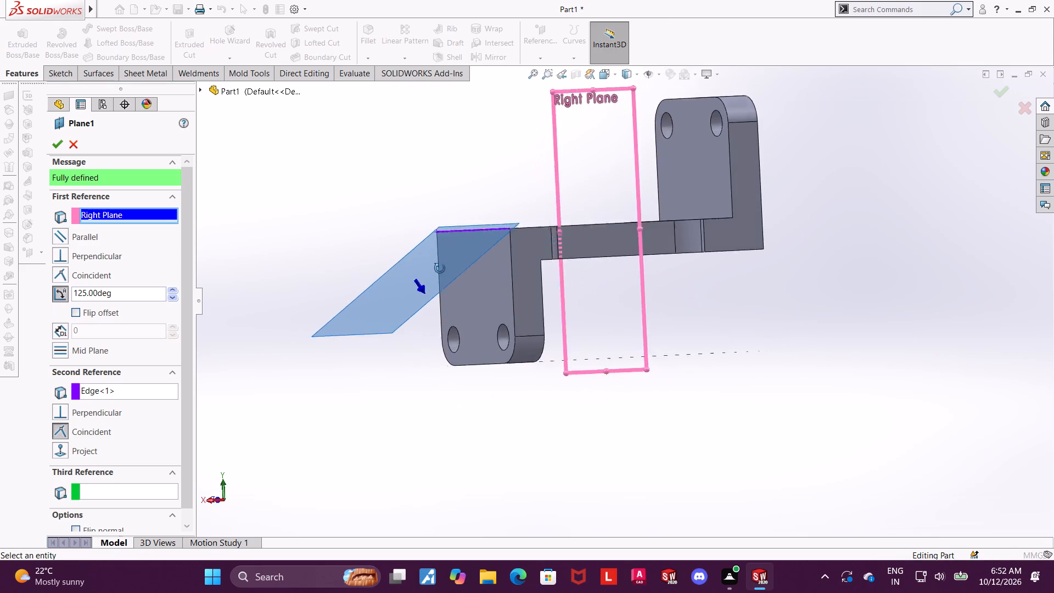
pyautogui.moveTo(440, 268); pyautogui.dragTo(444, 301, button='middle')
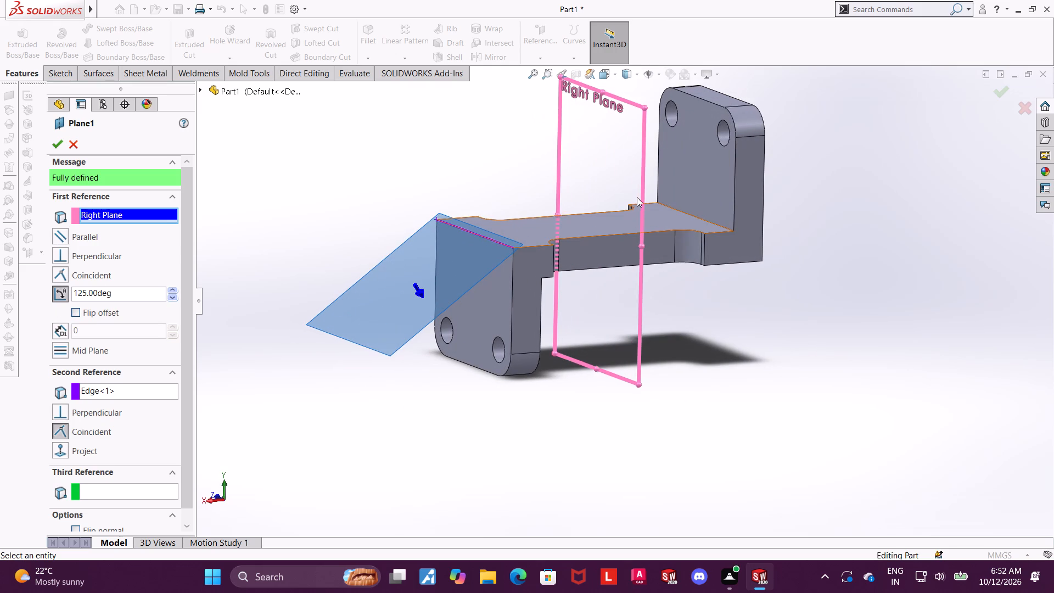
pyautogui.scroll(3, 531, 289)
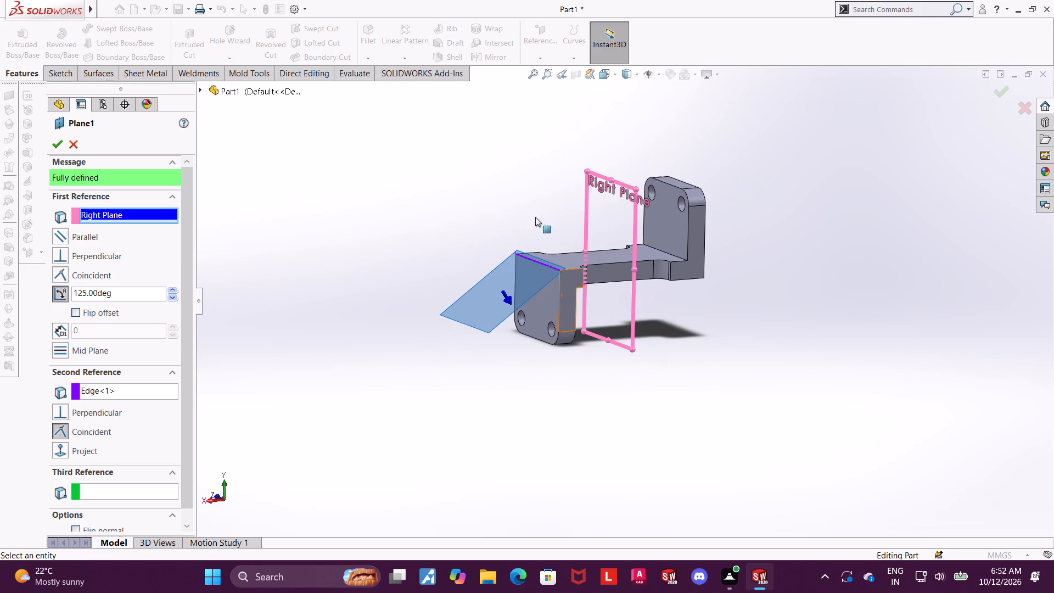
pyautogui.moveTo(535, 217); pyautogui.dragTo(497, 257, button='middle')
pyautogui.scroll(-2, 176, 316)
pyautogui.click(66, 146)
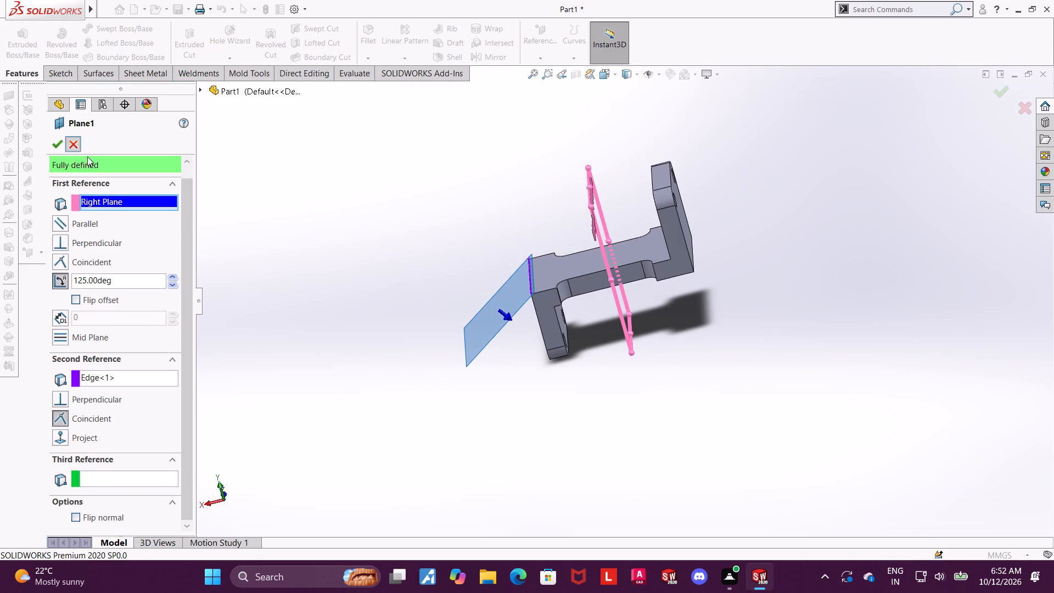
# Start a new sketch on the 125-degree reference plane and face it squarely.
pyautogui.moveTo(730, 295); pyautogui.dragTo(777, 268, button='middle')
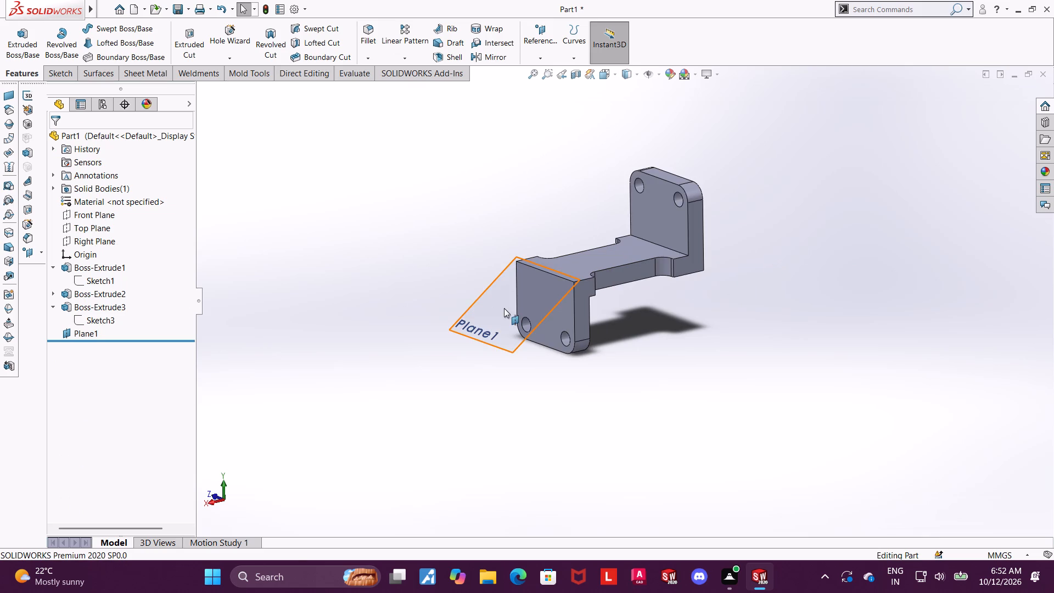
pyautogui.rightClick(511, 304)
pyautogui.click(539, 293)
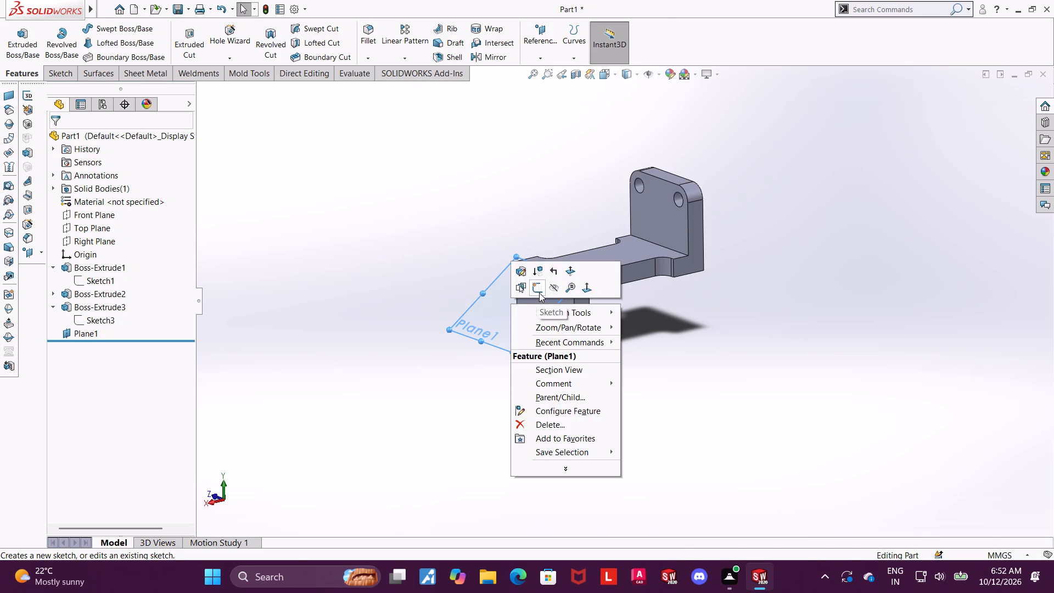
pyautogui.click(83, 351)
pyautogui.click(103, 338)
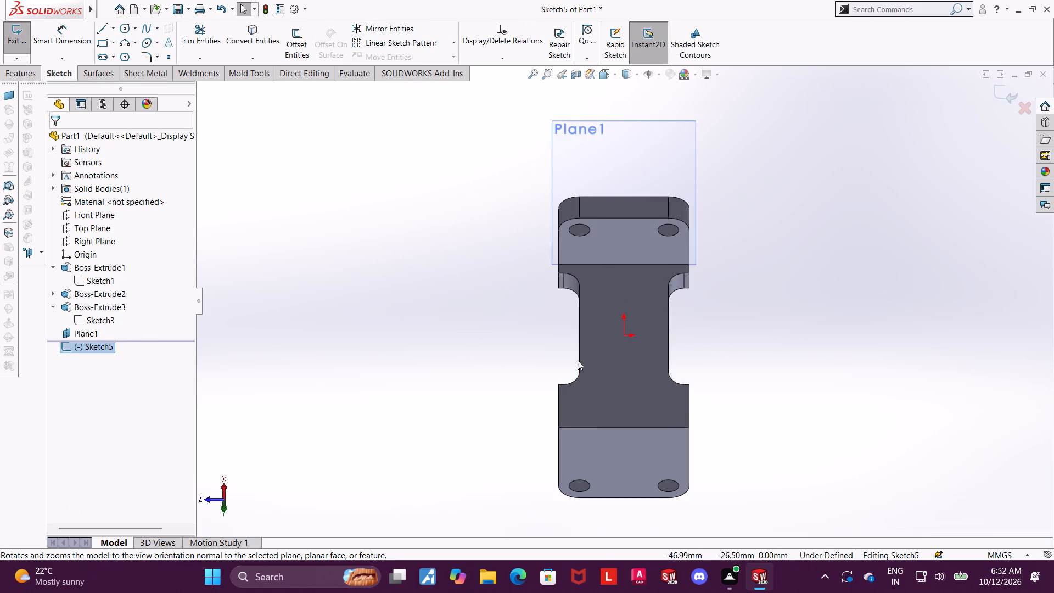
# Examine how the sketch plane sits relative to the flanges and base from tilted, top and plane-normal views.
pyautogui.scroll(3, 630, 349)
pyautogui.scroll(1, 655, 241)
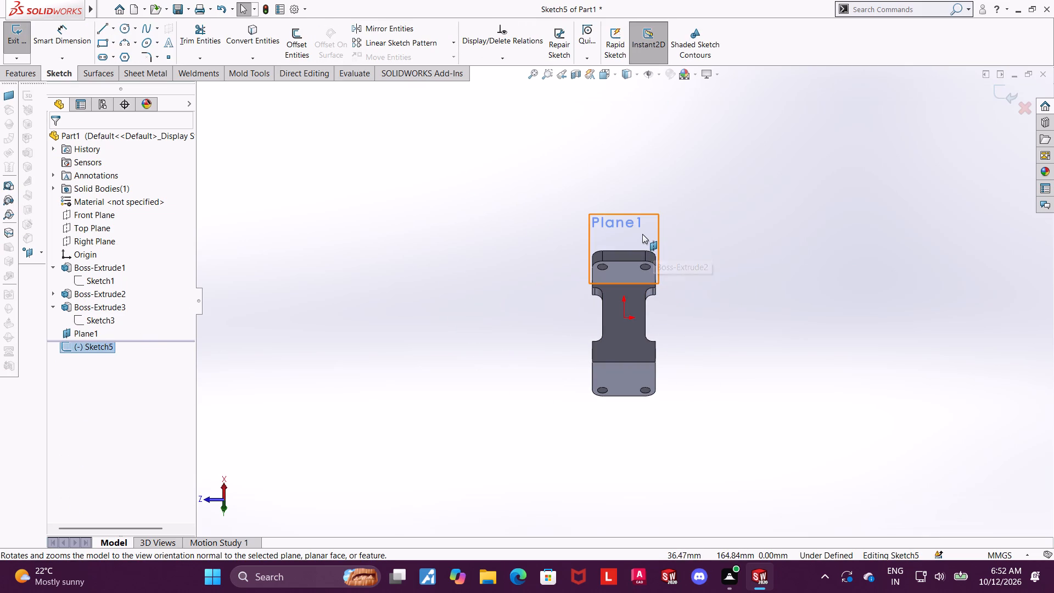
pyautogui.scroll(-2, 638, 230)
pyautogui.moveTo(638, 229); pyautogui.dragTo(638, 317, button='middle')
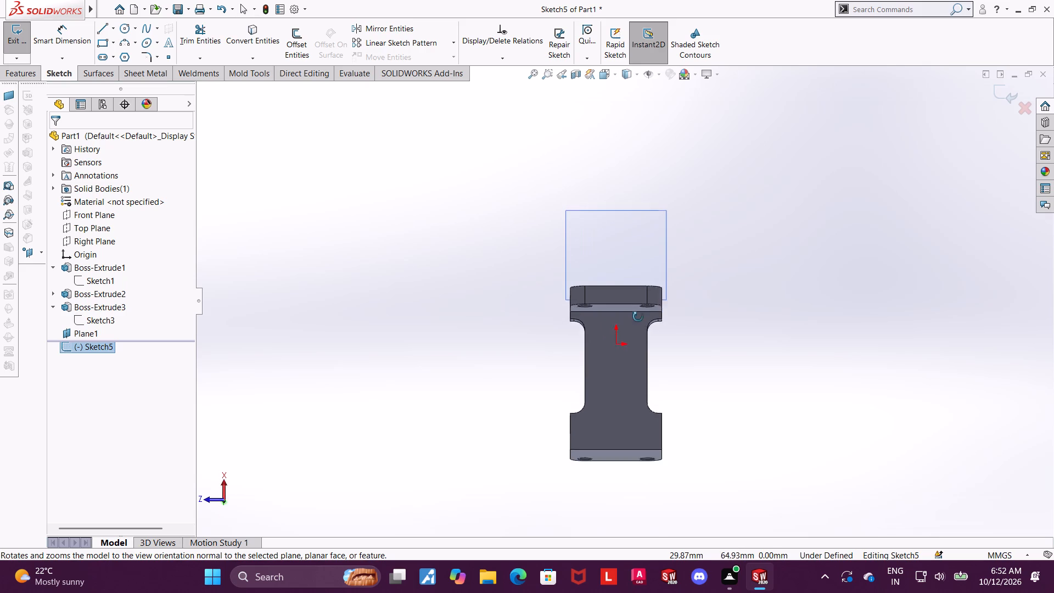
pyautogui.moveTo(638, 317); pyautogui.dragTo(643, 560, button='middle')
pyautogui.moveTo(638, 360); pyautogui.dragTo(636, 428, button='middle')
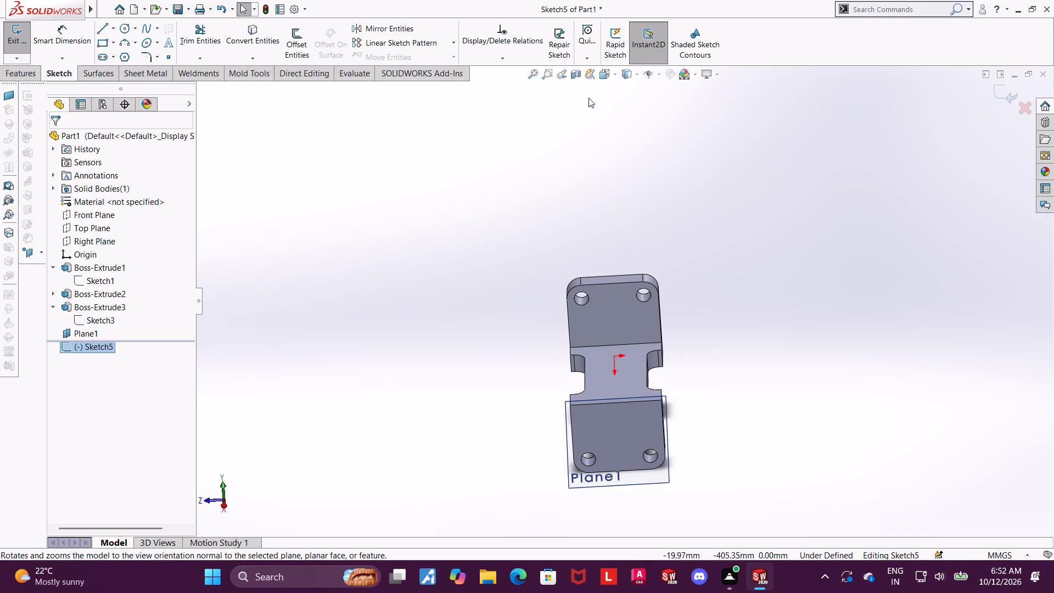
pyautogui.click(602, 70)
pyautogui.click(492, 287)
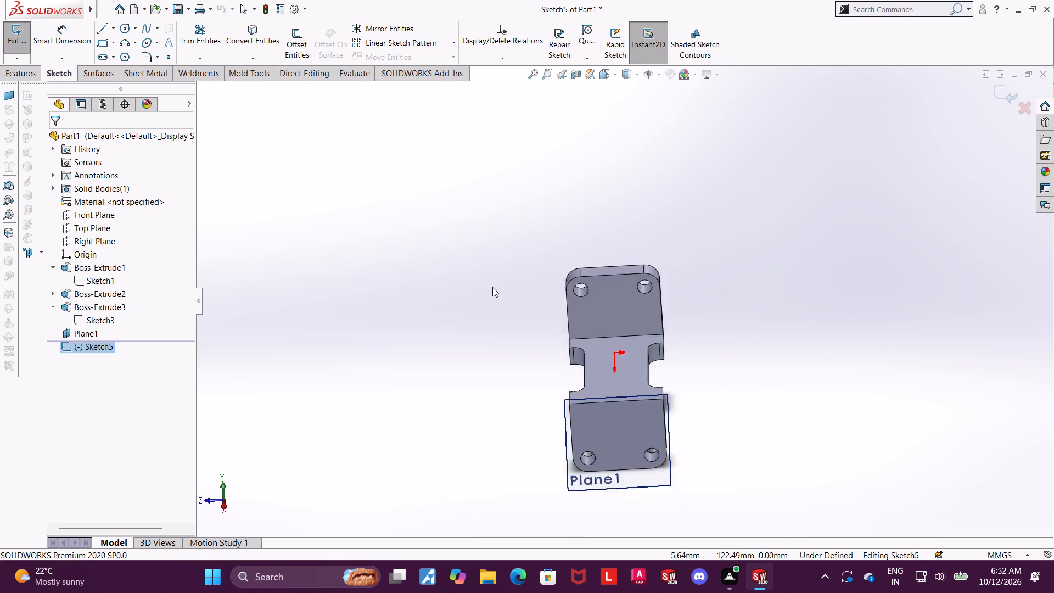
pyautogui.scroll(1, 675, 329)
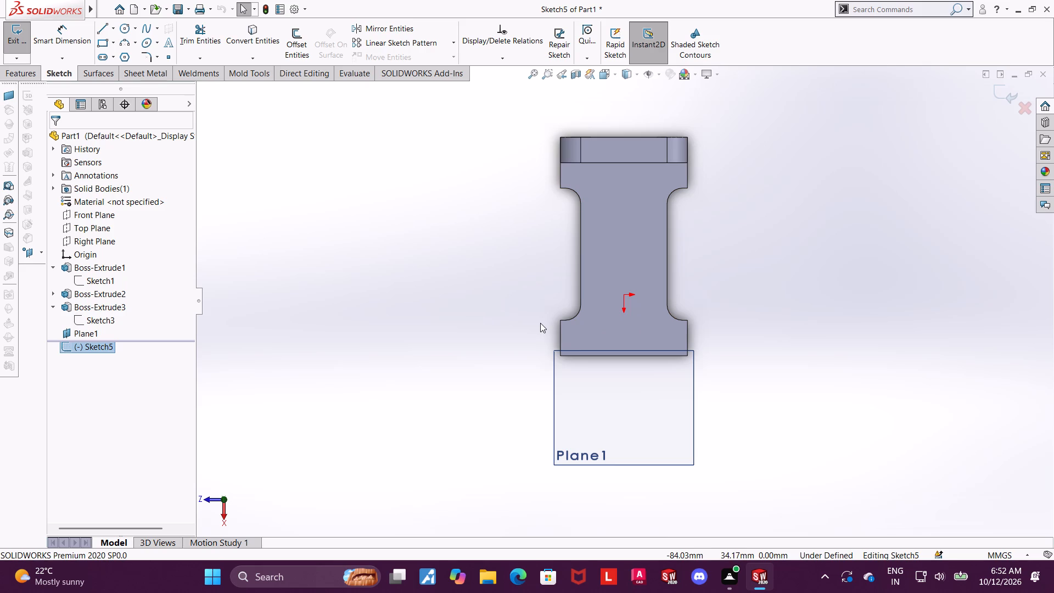
pyautogui.scroll(1, 546, 334)
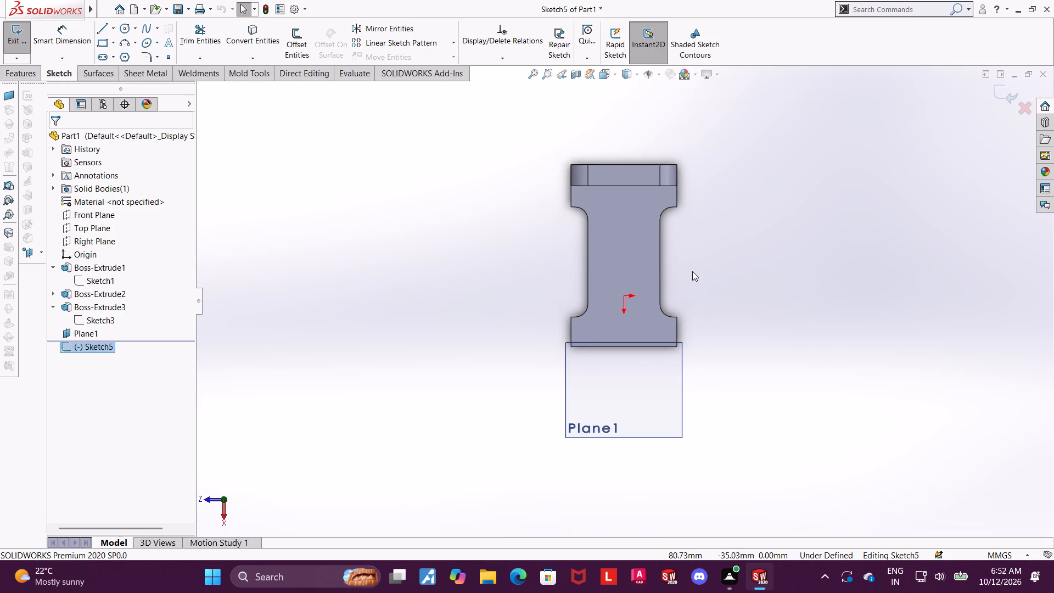
pyautogui.scroll(1, 692, 271)
pyautogui.click(96, 350)
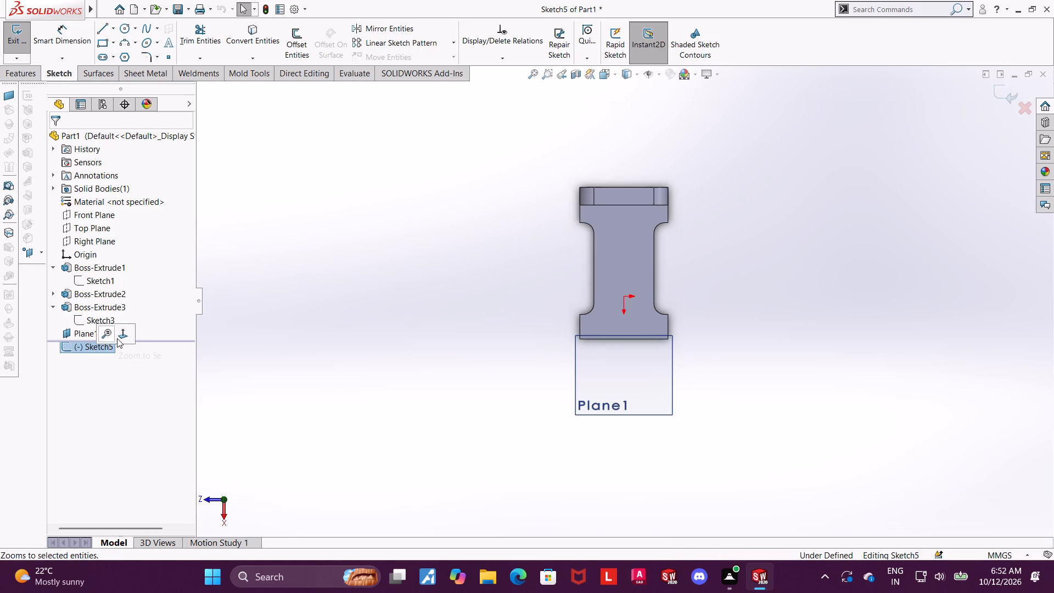
pyautogui.click(117, 338)
pyautogui.press('Escape')
pyautogui.click(85, 342)
pyautogui.click(117, 330)
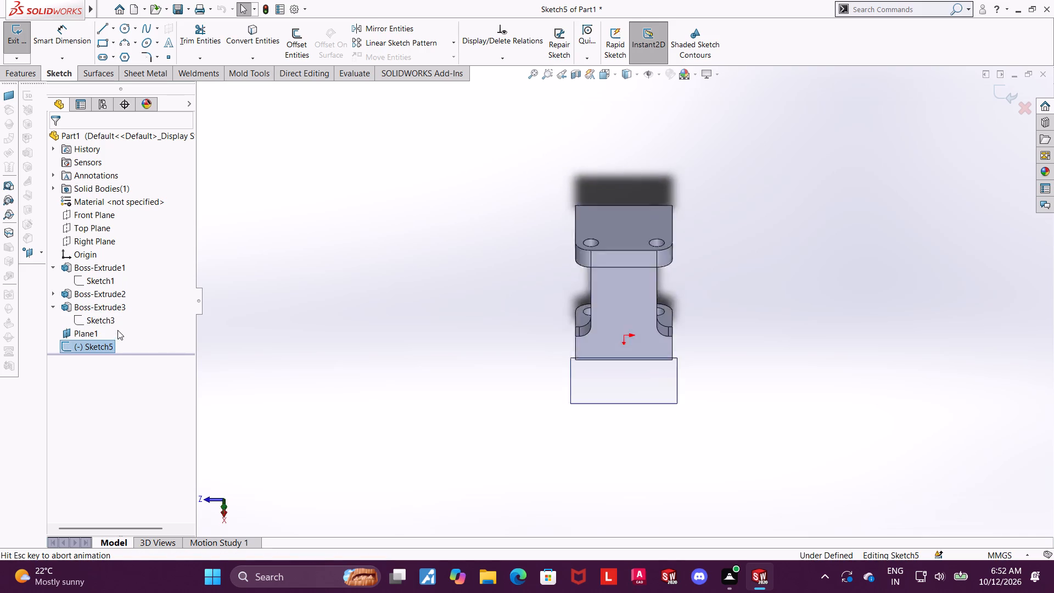
pyautogui.scroll(2, 681, 342)
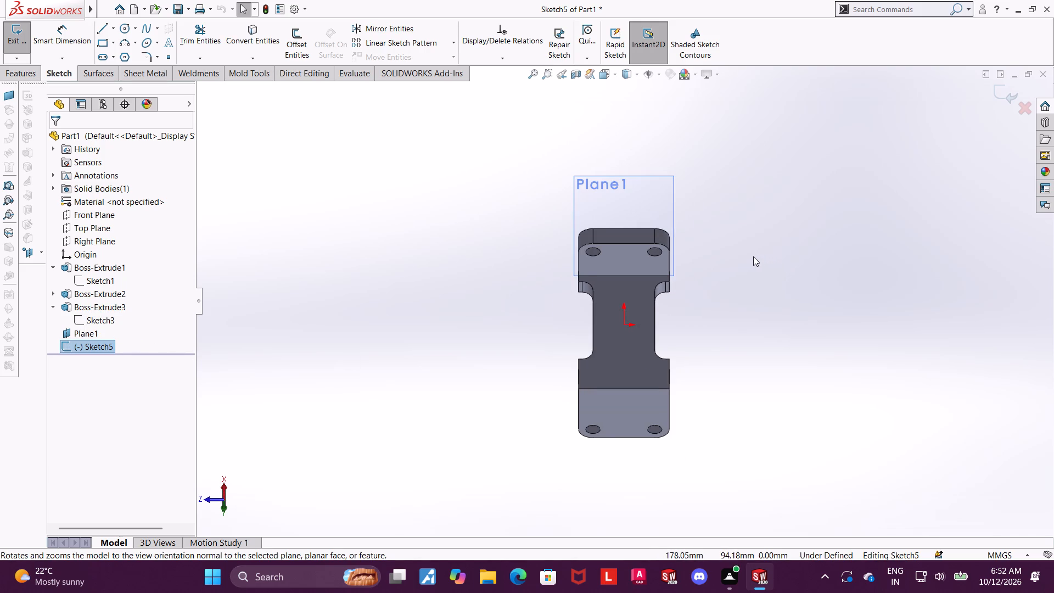
# Inspect the sketch plane from an oblique angle and from the bottom, ending with a view normal to the sketch.
pyautogui.scroll(-1, 753, 256)
pyautogui.moveTo(855, 283); pyautogui.dragTo(882, 261, button='middle')
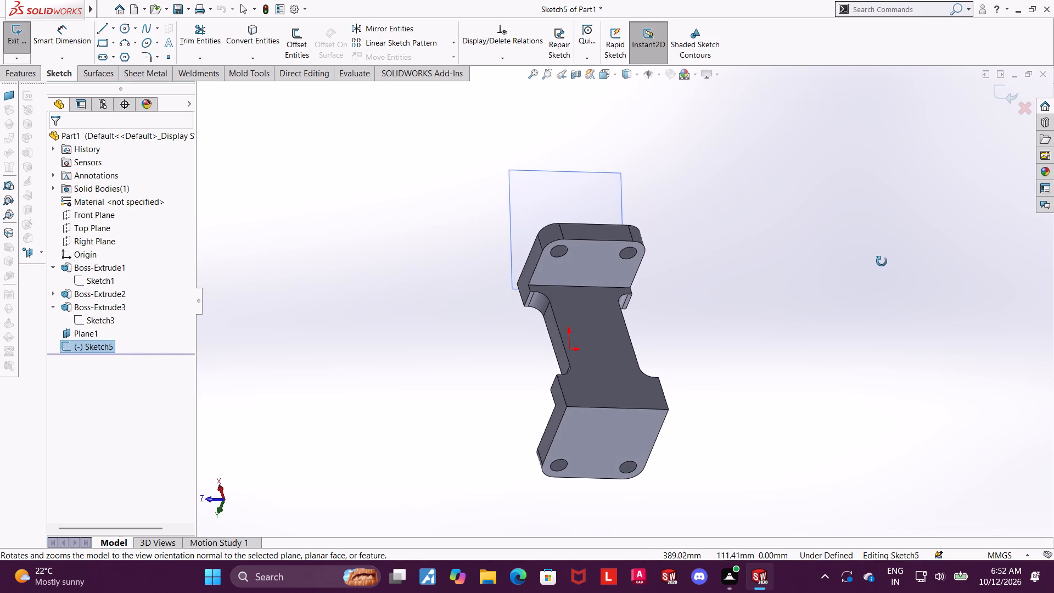
pyautogui.moveTo(882, 261); pyautogui.dragTo(876, 267, button='middle')
pyautogui.scroll(2, 850, 267)
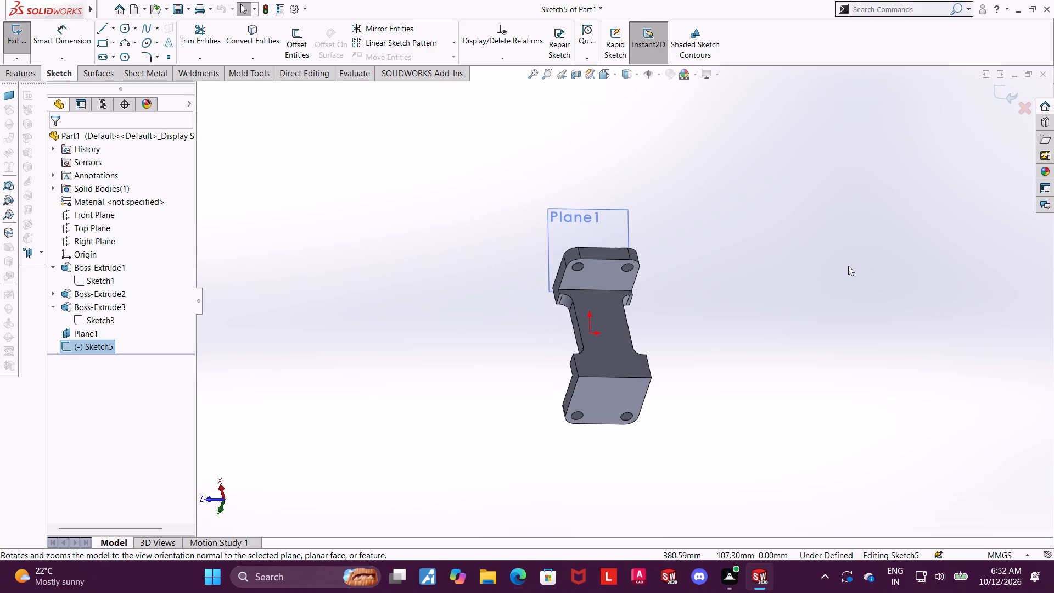
pyautogui.scroll(-1, 843, 266)
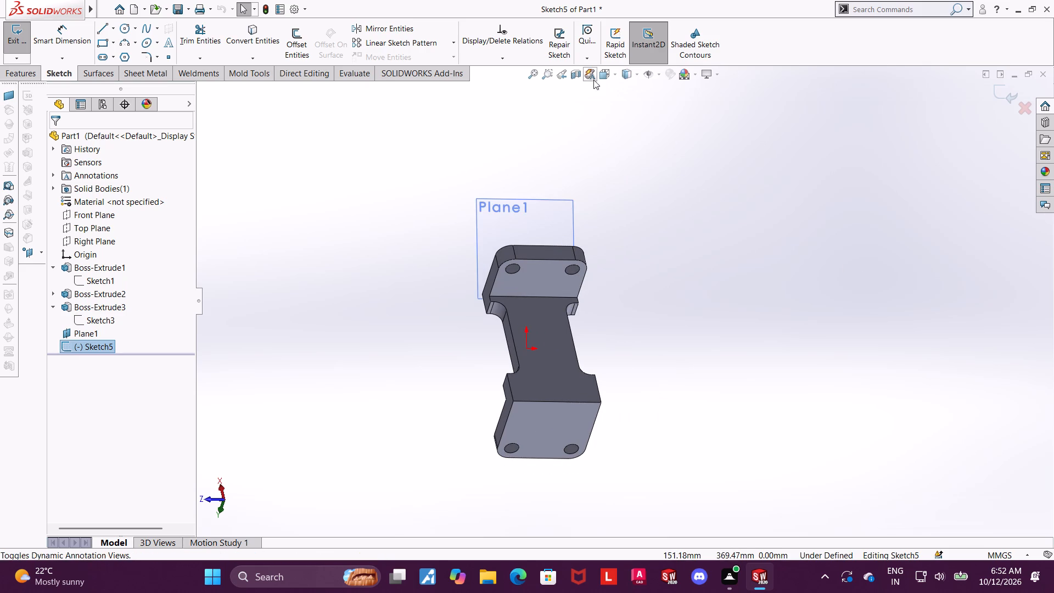
pyautogui.click(600, 79)
pyautogui.click(524, 309)
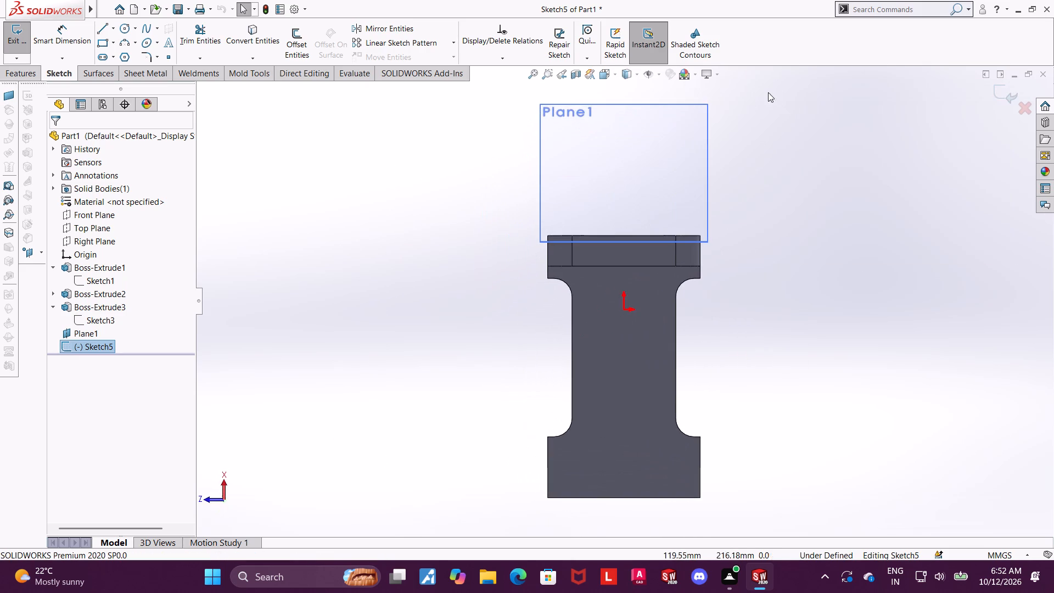
pyautogui.scroll(1, 637, 203)
pyautogui.click(114, 343)
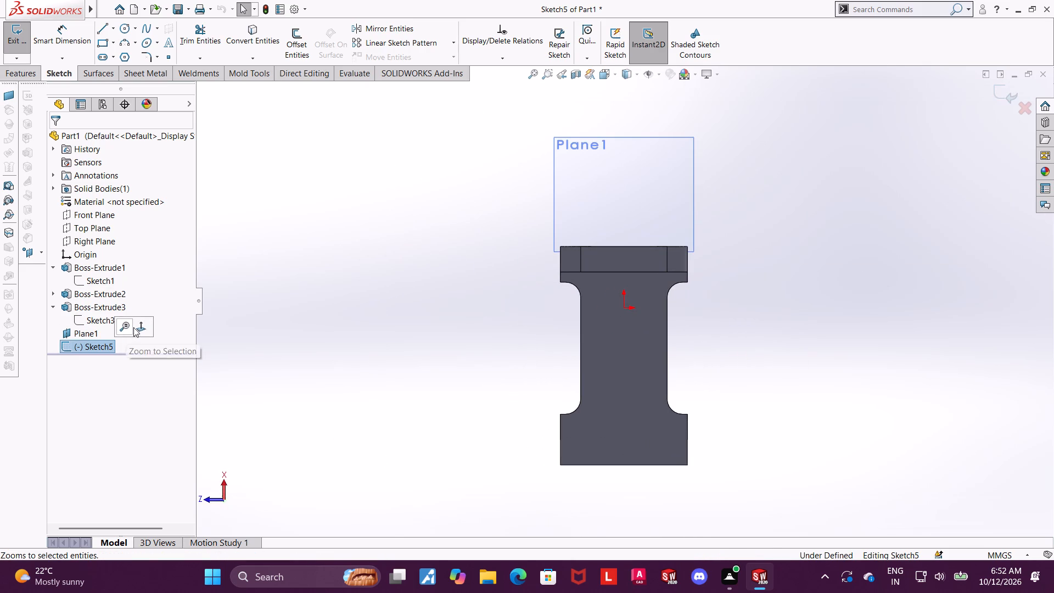
pyautogui.press('Escape')
pyautogui.click(108, 345)
pyautogui.click(131, 328)
pyautogui.press('Escape')
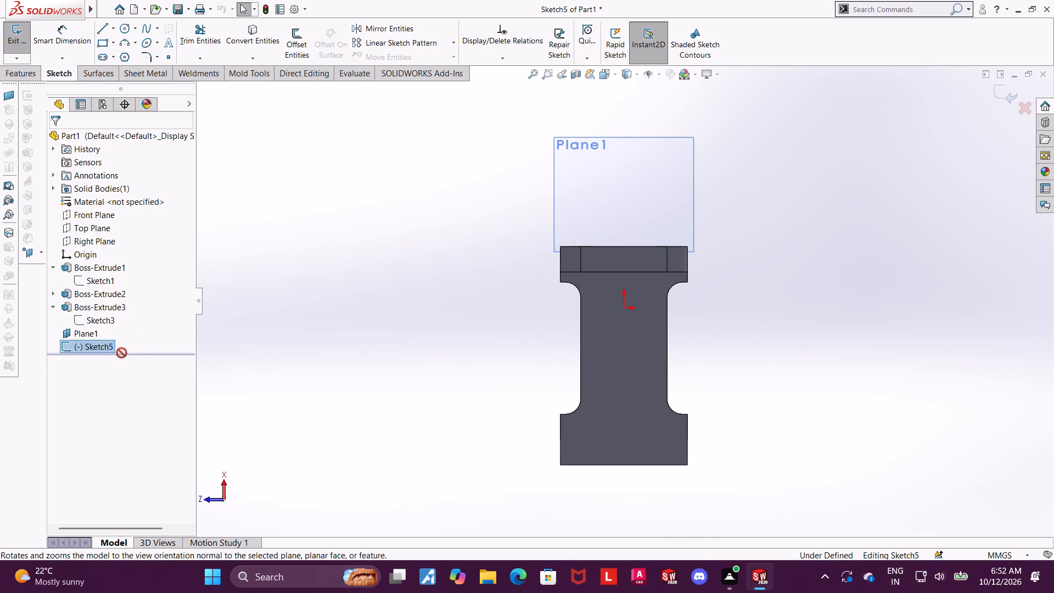
pyautogui.click(107, 347)
pyautogui.click(133, 332)
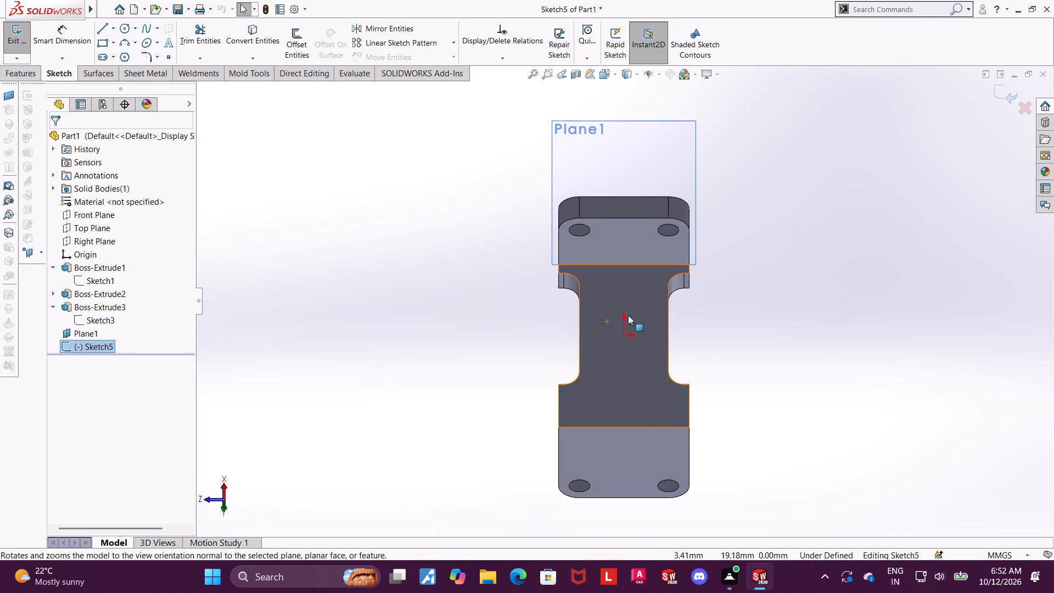
pyautogui.scroll(2, 628, 315)
pyautogui.scroll(-1, 653, 248)
pyautogui.scroll(-1, 702, 196)
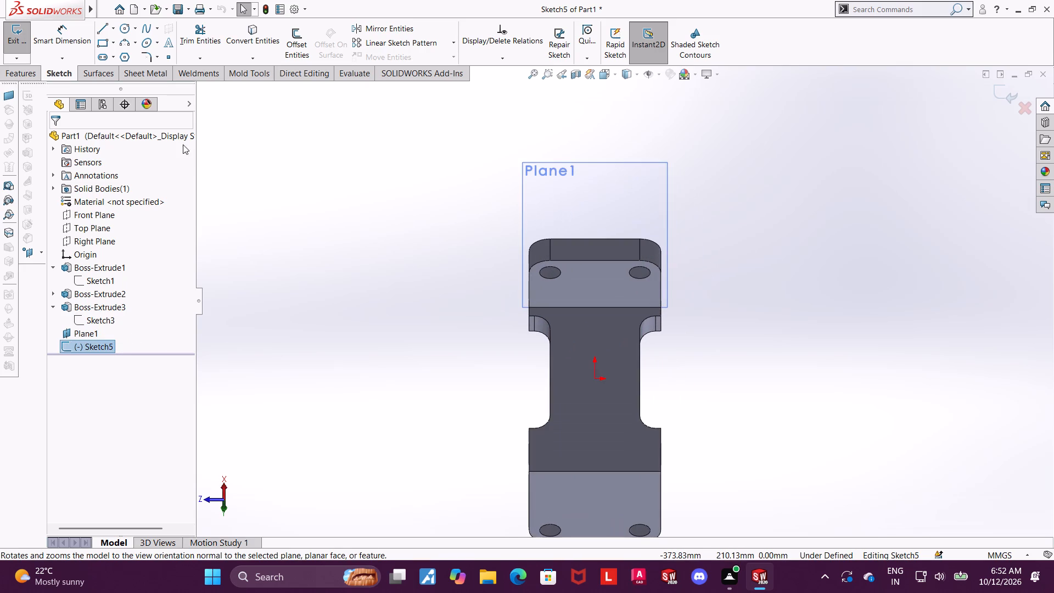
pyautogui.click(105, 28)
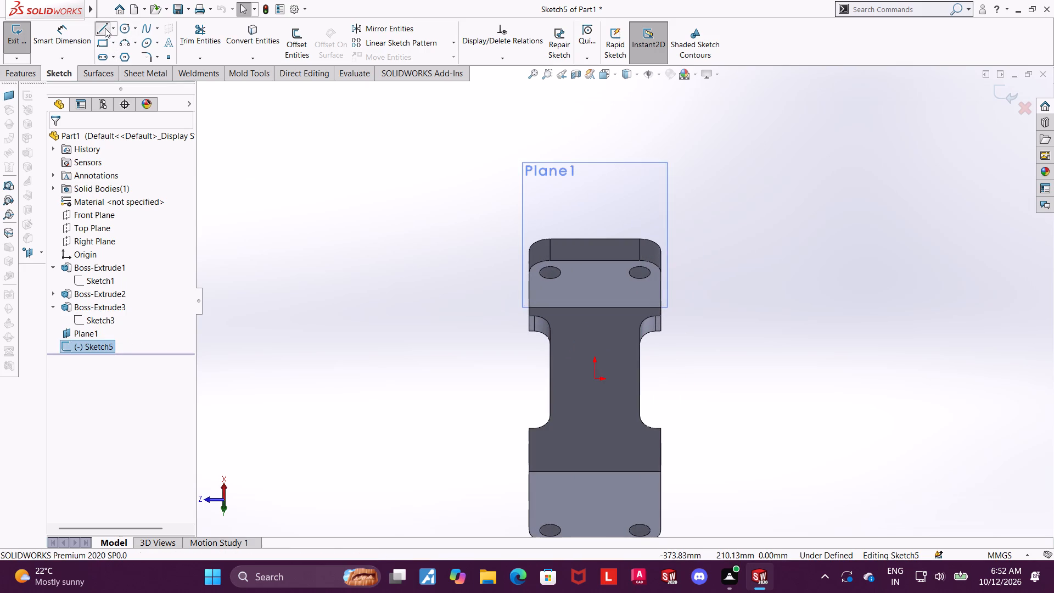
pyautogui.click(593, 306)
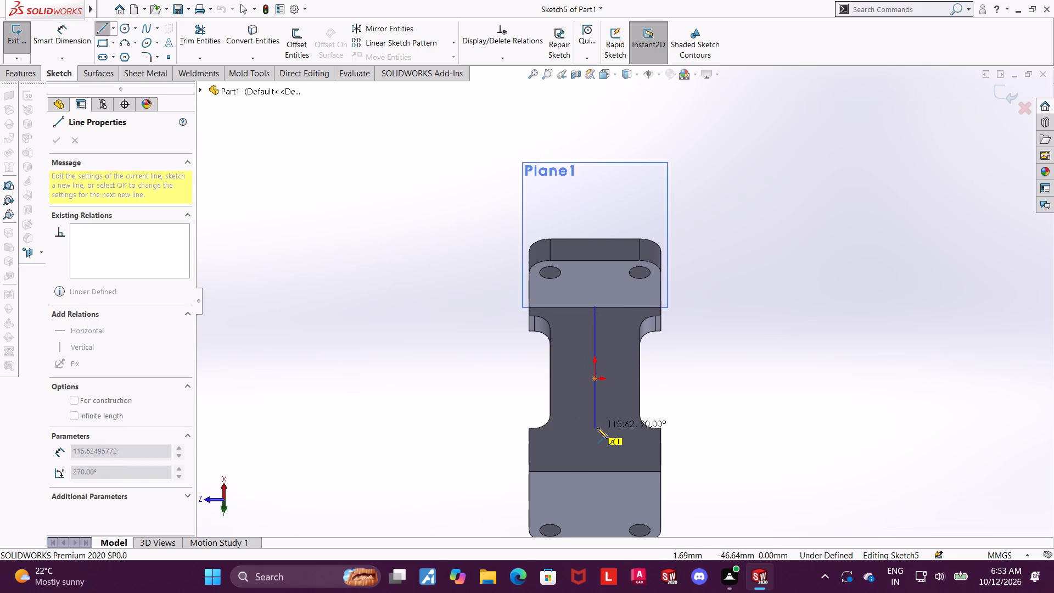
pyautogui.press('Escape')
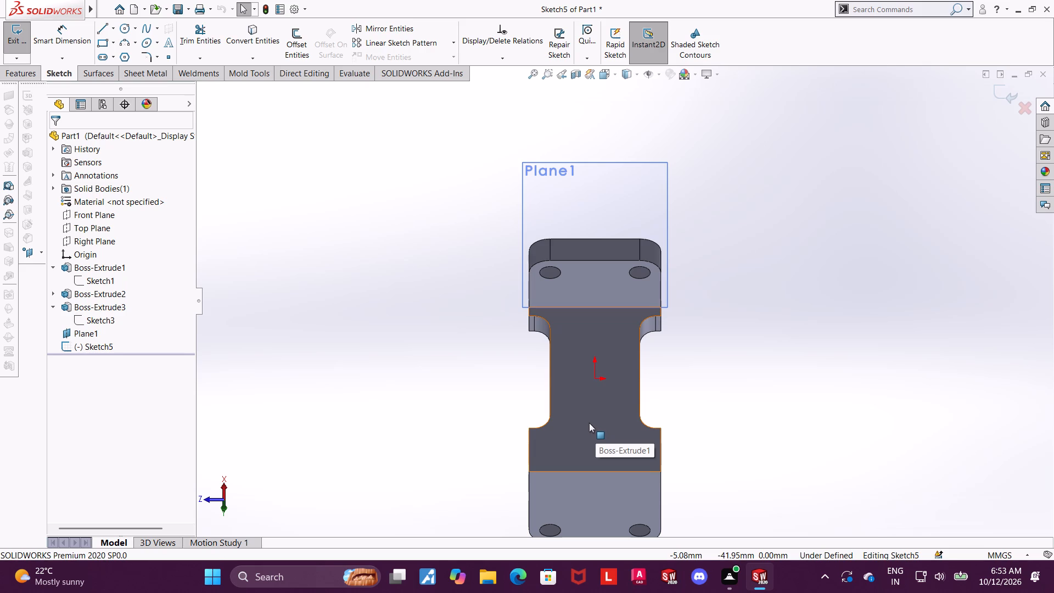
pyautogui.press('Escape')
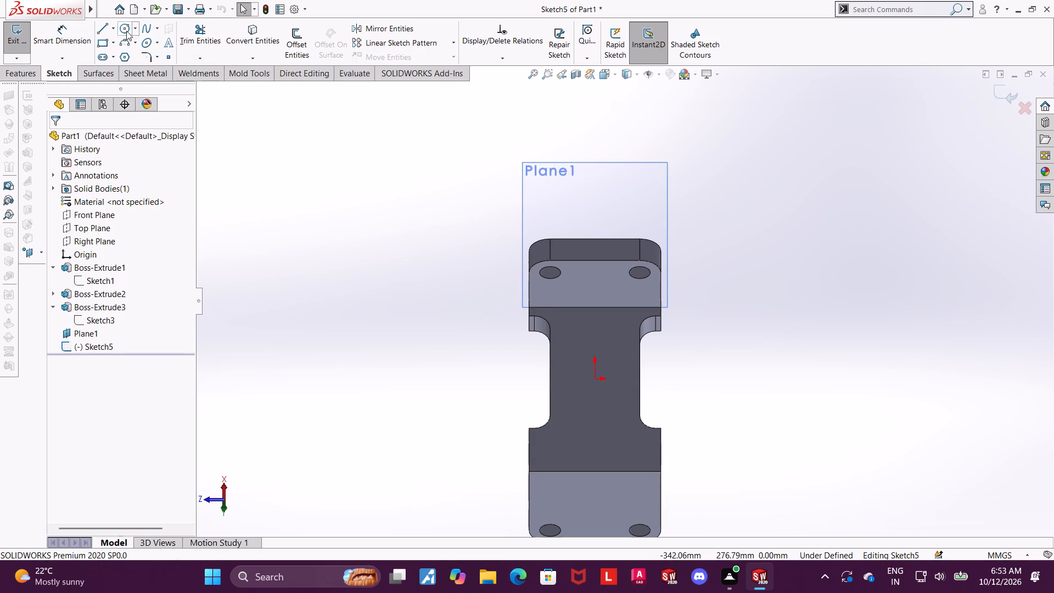
# Sketch a circle of about 32.8 mm radius centred on the origin's vertical axis, about 10.7 mm below the origin.
pyautogui.click(127, 29)
pyautogui.click(597, 390)
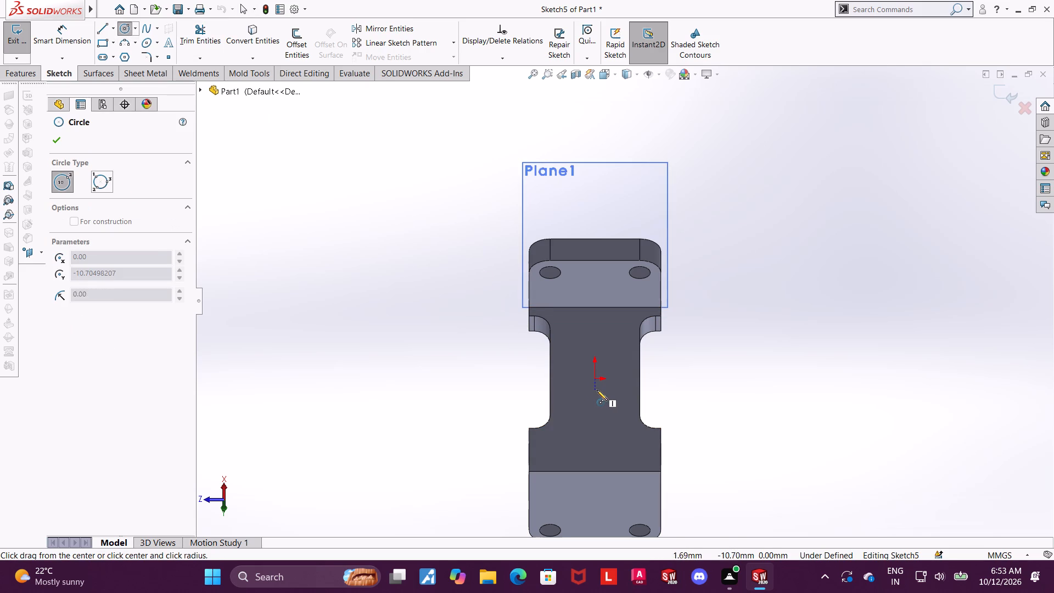
pyautogui.click(629, 384)
pyautogui.press('Escape')
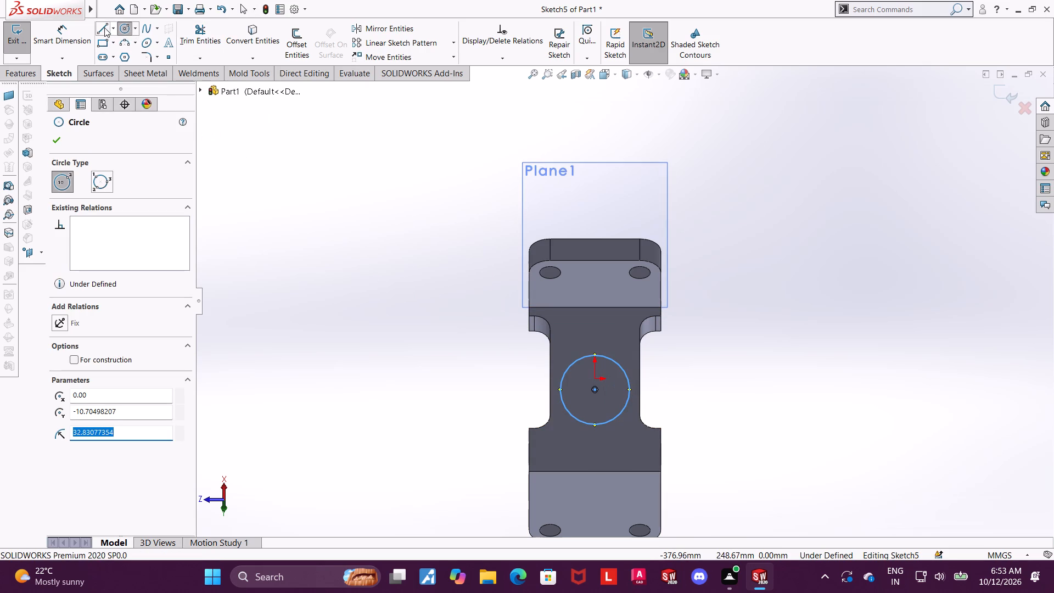
# Sketch two vertical lines about 80.7 mm long up from the circle's side points, joined near the plane's lower edge by a horizontal line.
pyautogui.click(103, 27)
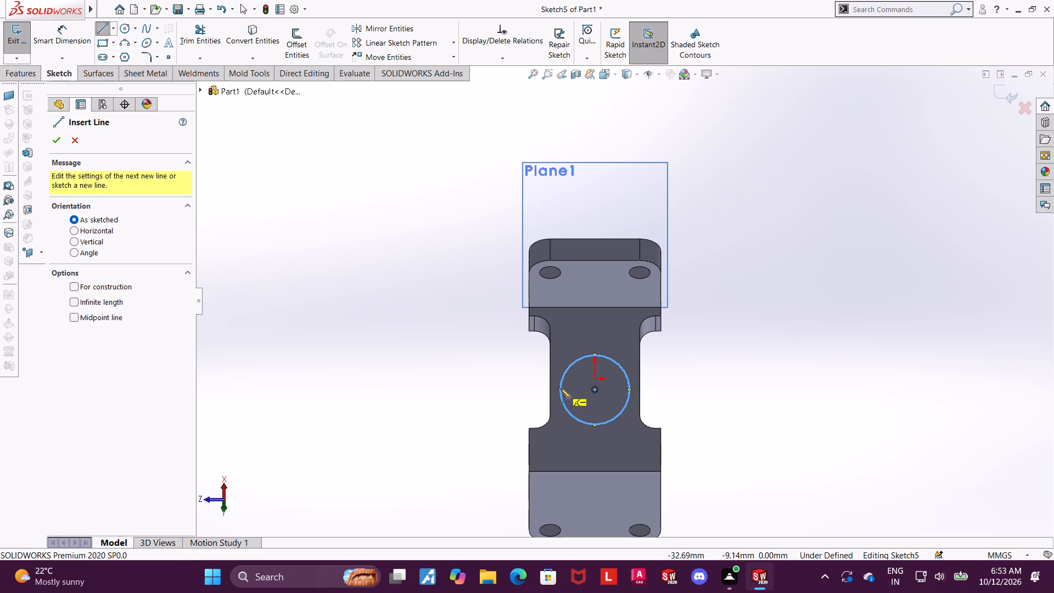
pyautogui.click(560, 388)
pyautogui.click(560, 305)
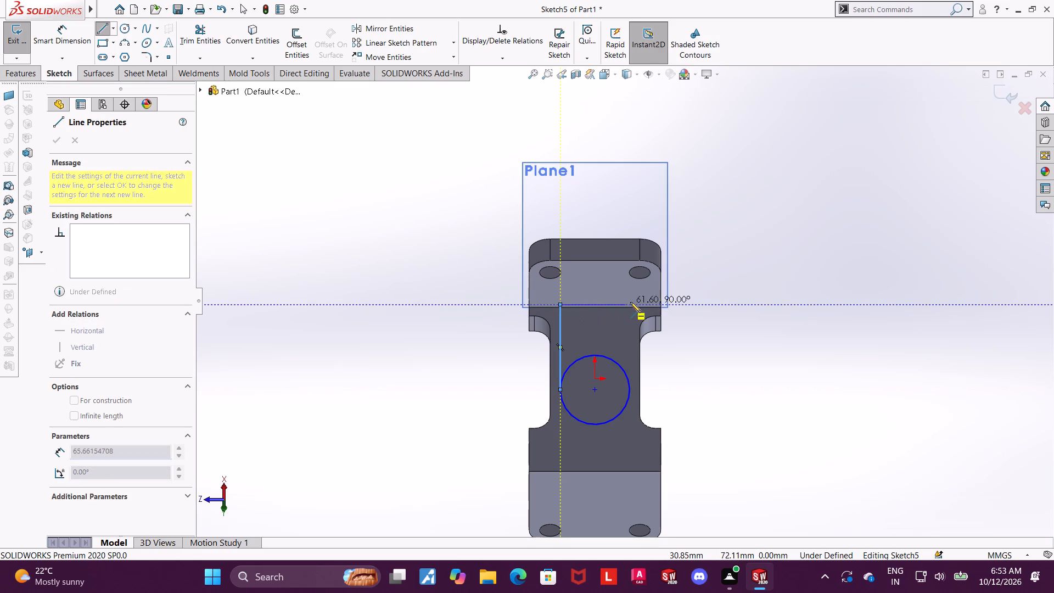
pyautogui.click(632, 302)
pyautogui.click(629, 389)
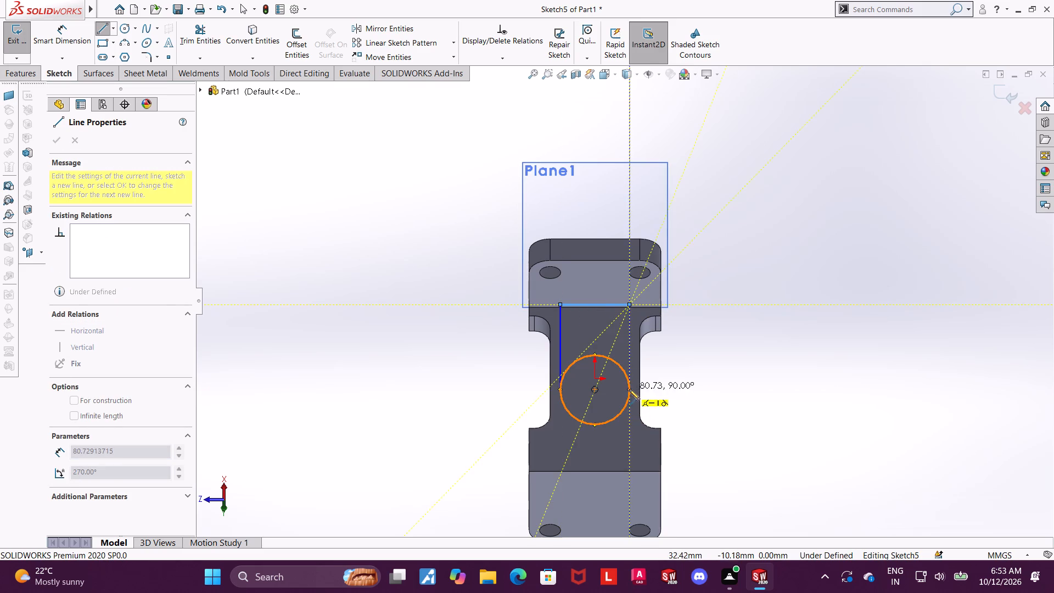
pyautogui.press('Escape')
pyautogui.press('Escape')
pyautogui.press('Escape')
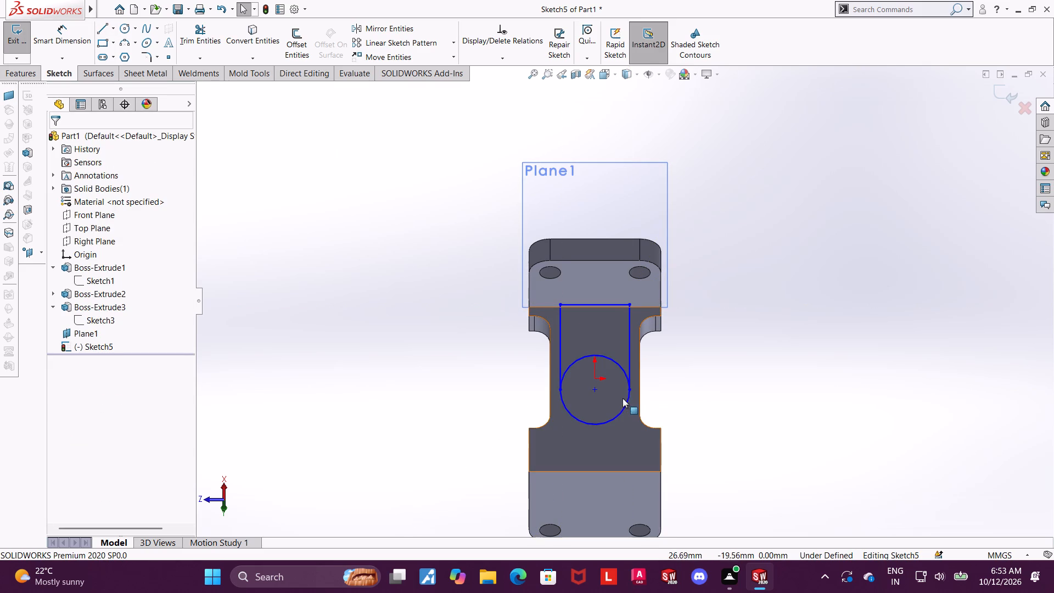
pyautogui.press('Escape')
pyautogui.press('Escape')
pyautogui.press('Escape')
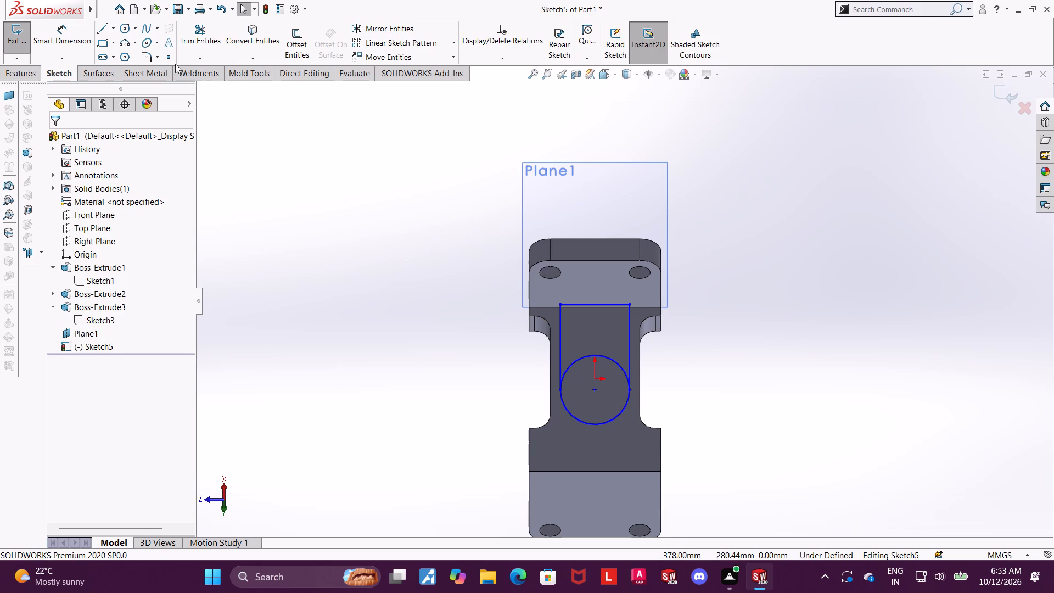
# Dimension the horizontal line joining the two vertical lines to 70 mm.
pyautogui.click(75, 29)
pyautogui.click(580, 306)
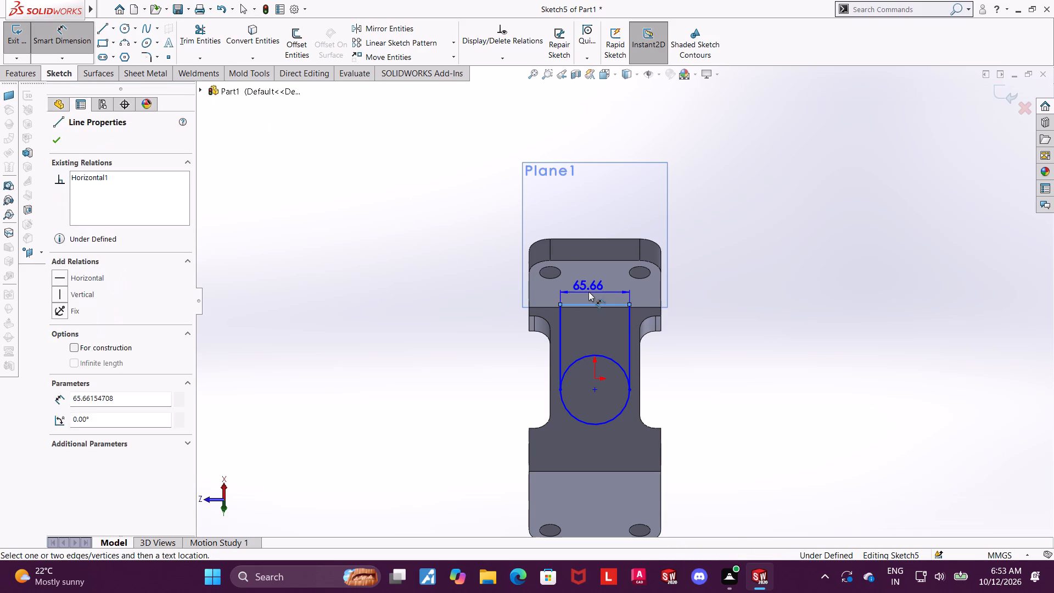
pyautogui.click(588, 292)
pyautogui.write('70')
pyautogui.press('Return')
pyautogui.press('Escape')
pyautogui.press('Escape')
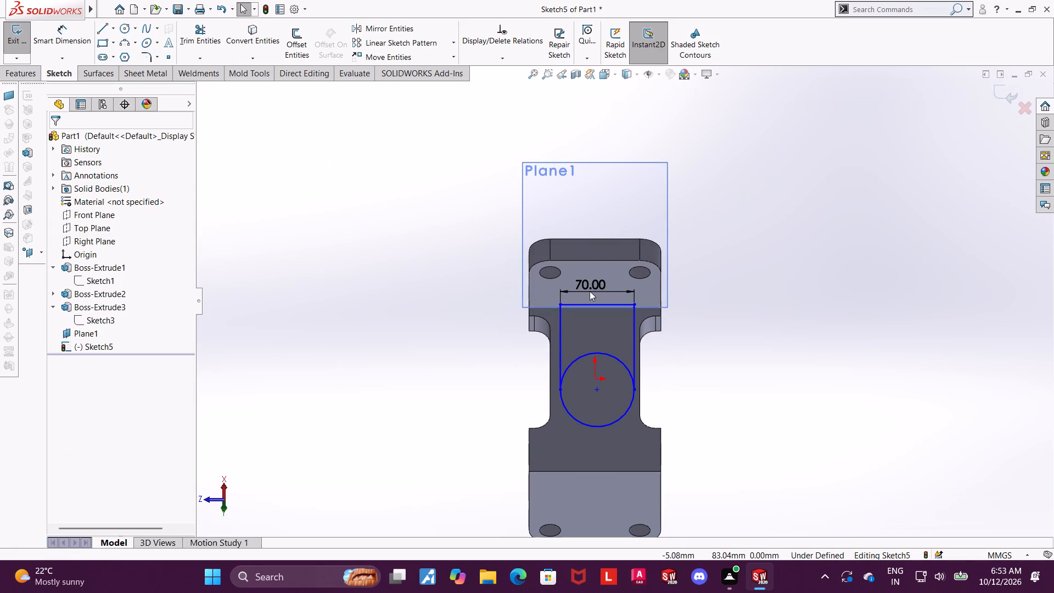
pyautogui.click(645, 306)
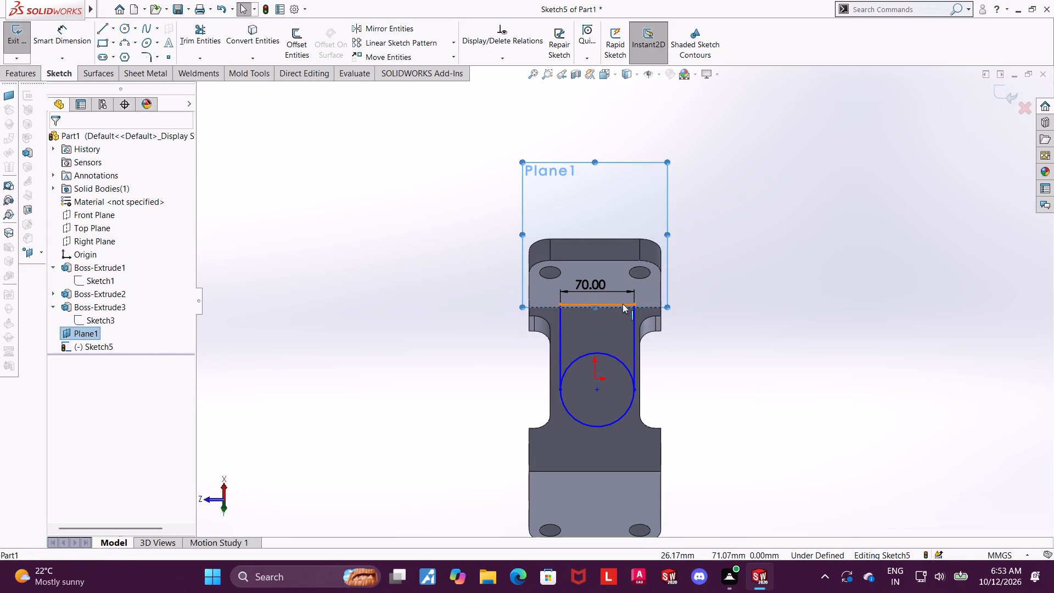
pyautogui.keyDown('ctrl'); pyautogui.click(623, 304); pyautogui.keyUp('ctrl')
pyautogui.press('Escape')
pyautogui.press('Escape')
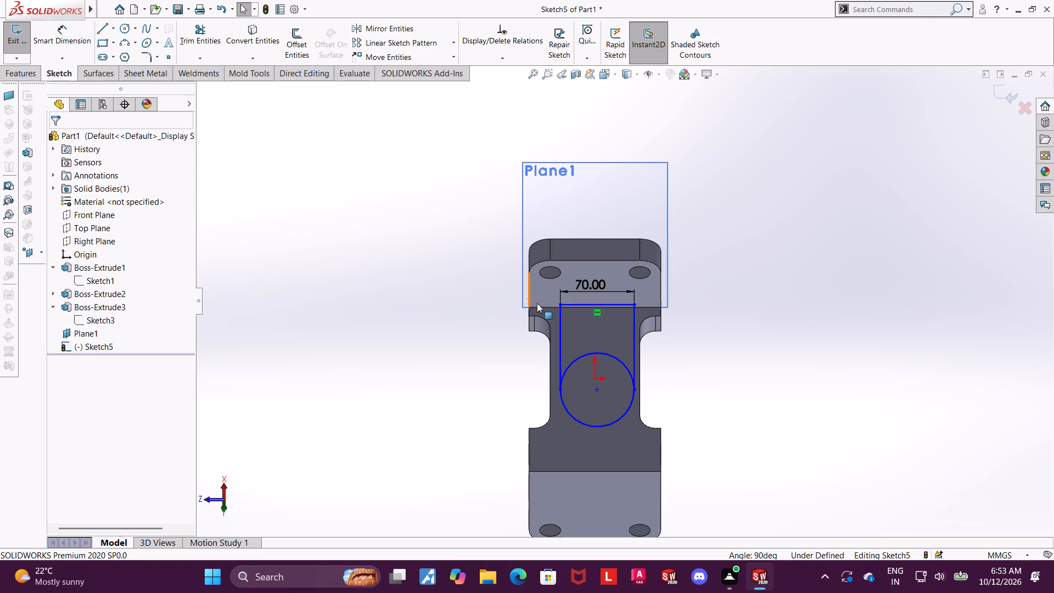
# Hide the angled reference plane Plane1.
pyautogui.rightClick(581, 205)
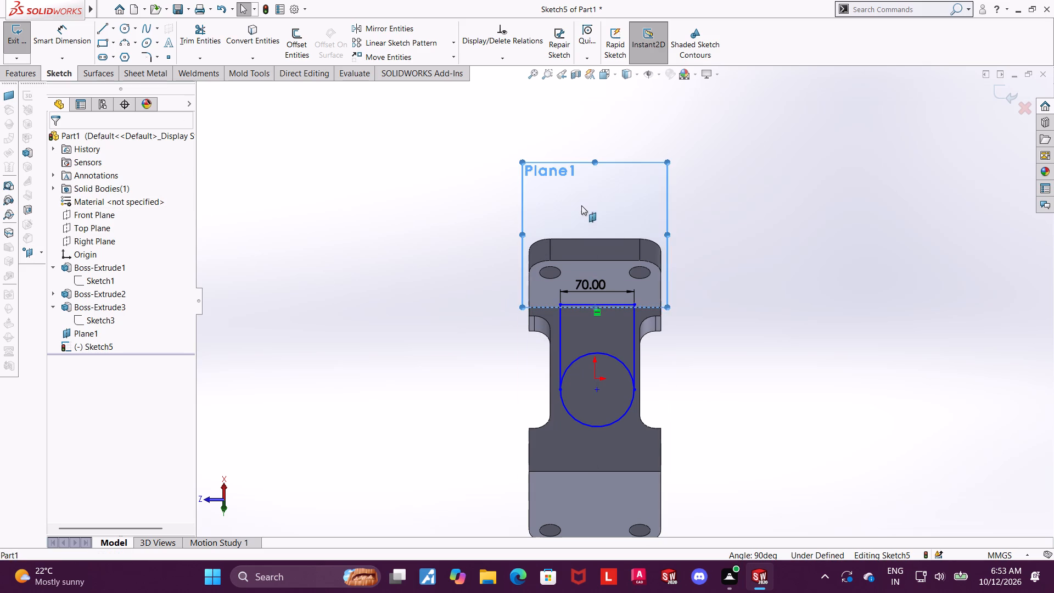
pyautogui.press('Escape')
pyautogui.press('Escape')
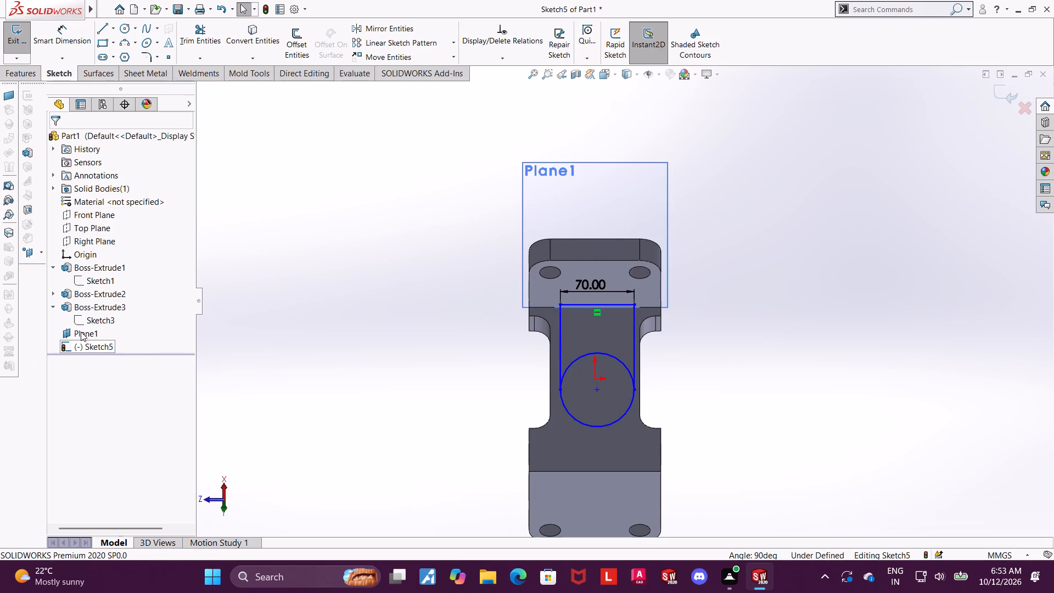
pyautogui.rightClick(81, 332)
pyautogui.click(109, 318)
pyautogui.press('Escape')
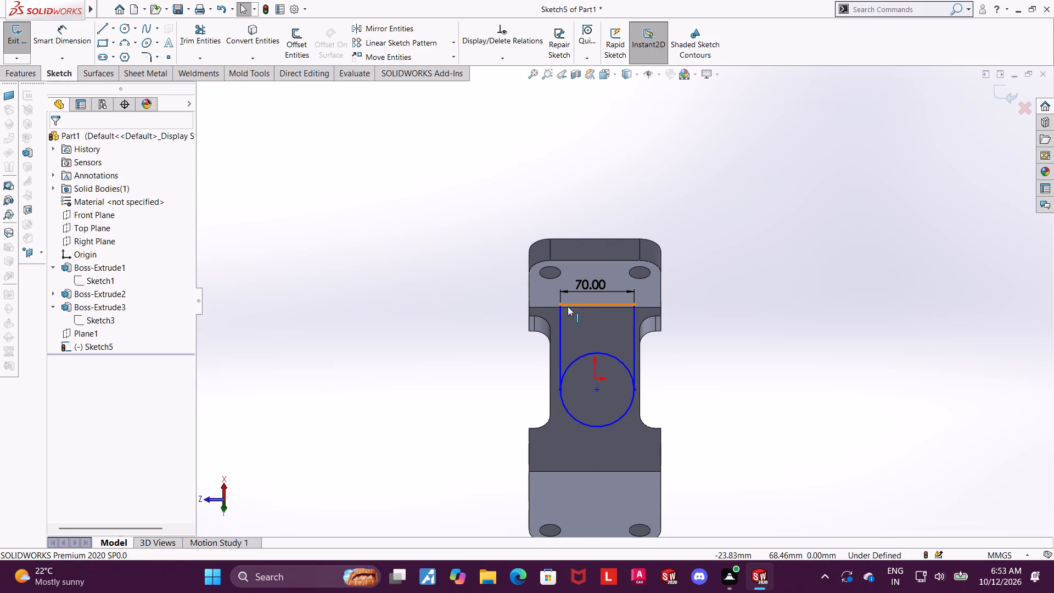
# Make the profile's horizontal line collinear with the model edge beside it at the base's end.
pyautogui.click(551, 306)
pyautogui.keyDown('ctrl'); pyautogui.click(571, 306); pyautogui.keyUp('ctrl')
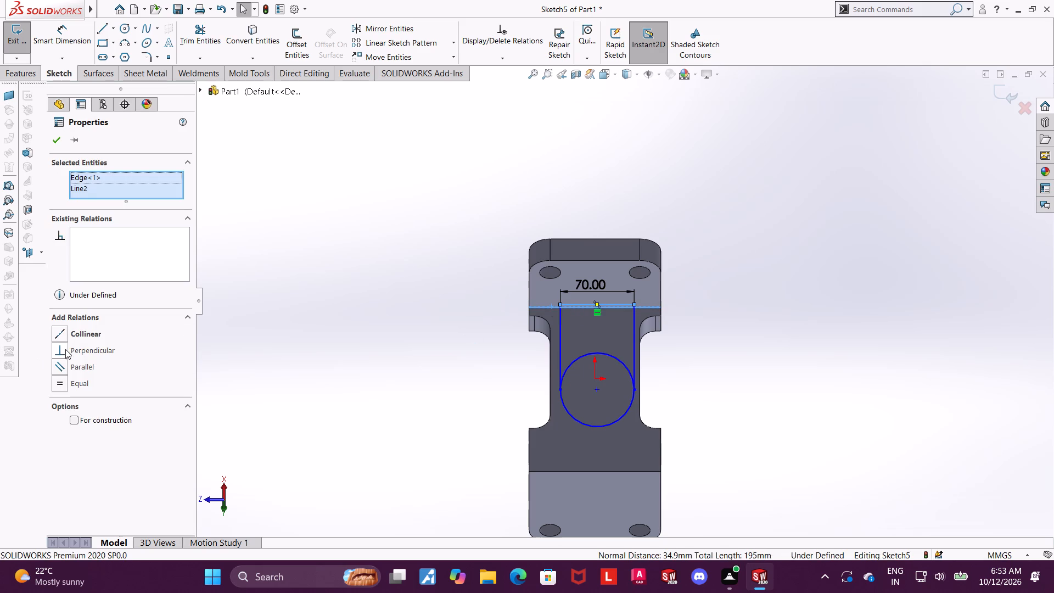
pyautogui.click(62, 335)
pyautogui.press('Escape')
pyautogui.press('Escape')
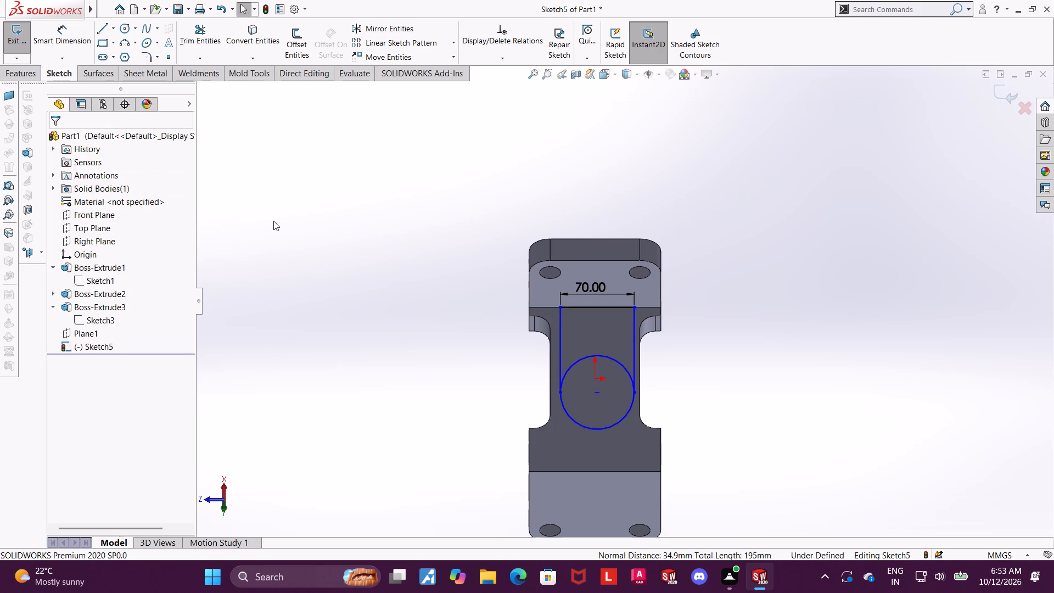
pyautogui.press('Escape')
# Power-trim the half of the circle lying inside the profile, leaving a single round-ended outline.
pyautogui.click(208, 28)
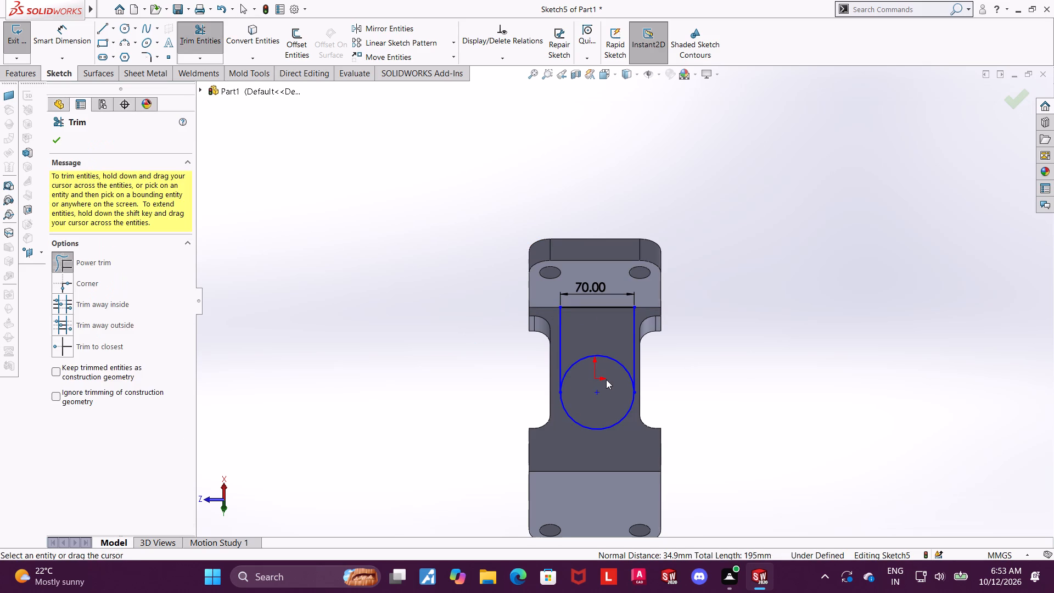
pyautogui.moveTo(612, 374); pyautogui.dragTo(616, 331)
pyautogui.press('Escape')
# Dimension the distance between the arc's centre and the profile's horizontal line to 85 mm.
pyautogui.click(51, 36)
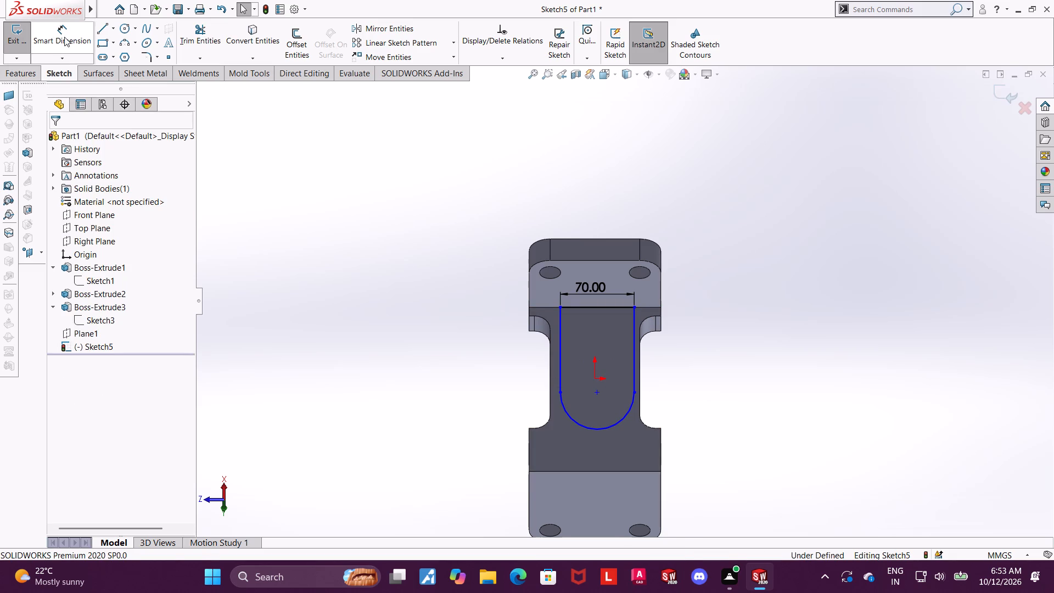
pyautogui.click(64, 37)
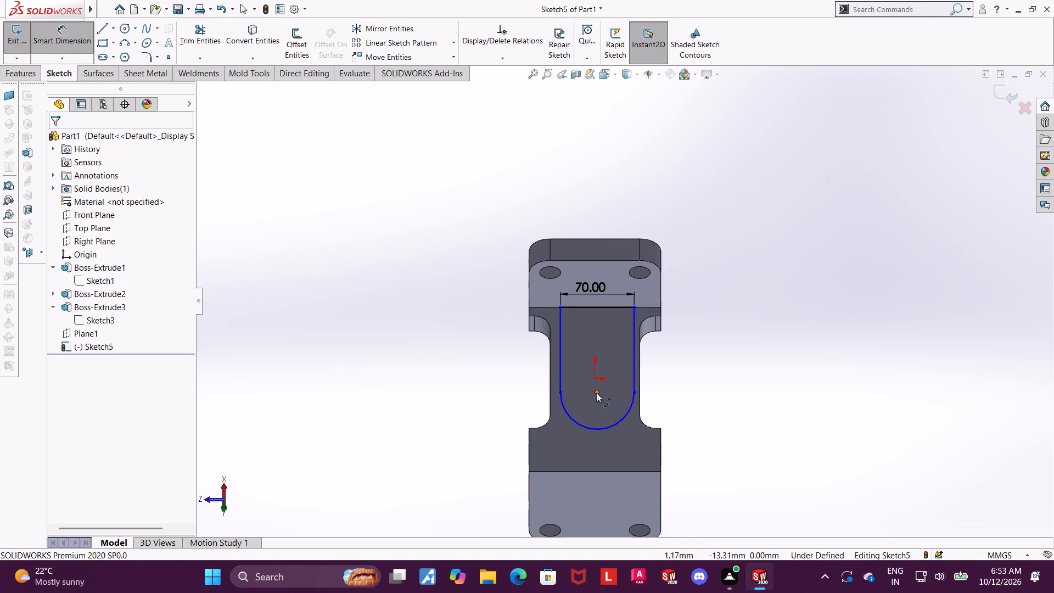
pyautogui.click(596, 393)
pyautogui.click(615, 308)
pyautogui.click(685, 378)
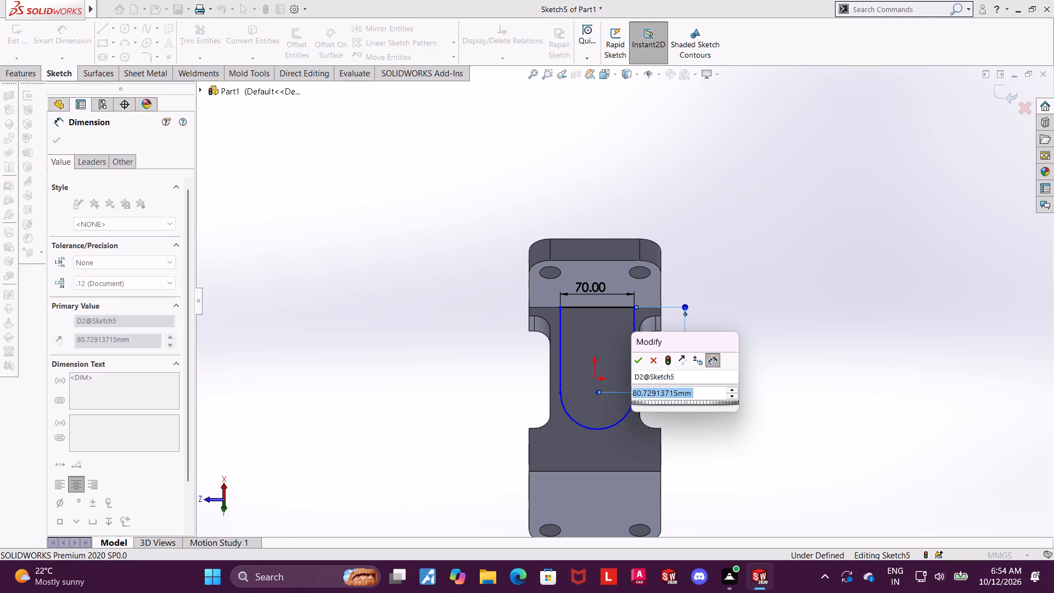
pyautogui.write('85')
pyautogui.press('Return')
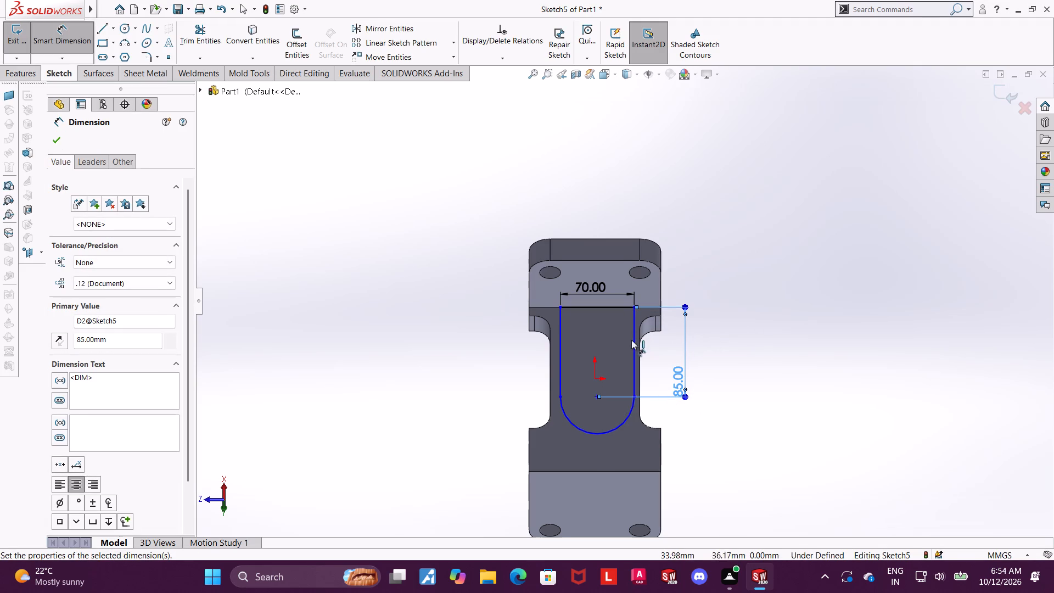
pyautogui.scroll(-1, 627, 332)
pyautogui.scroll(1, 627, 332)
pyautogui.scroll(-2, 615, 338)
pyautogui.scroll(2, 614, 339)
pyautogui.scroll(-2, 614, 339)
pyautogui.press('Escape')
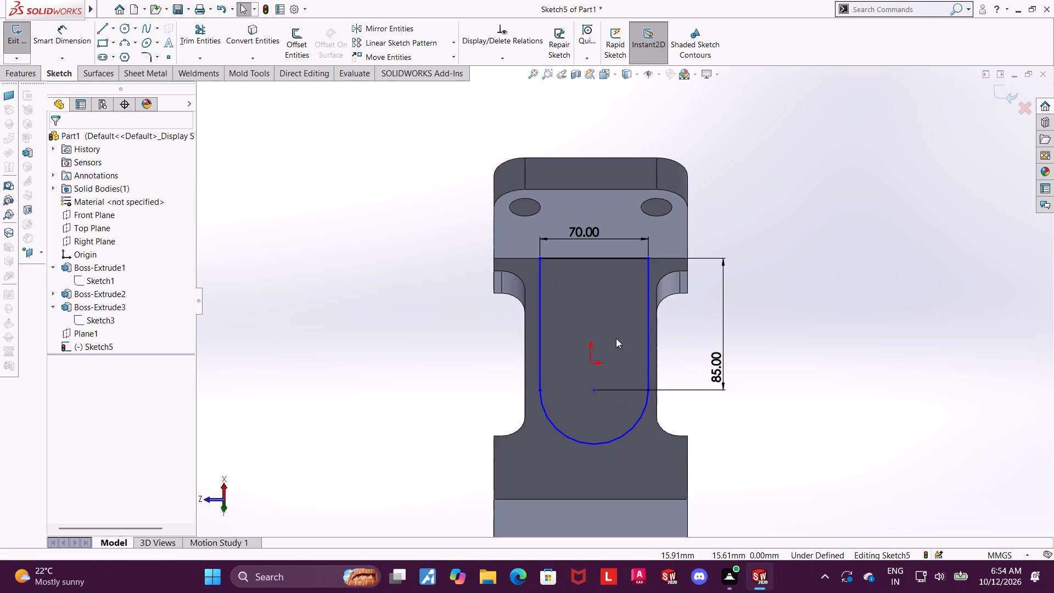
pyautogui.press('Escape')
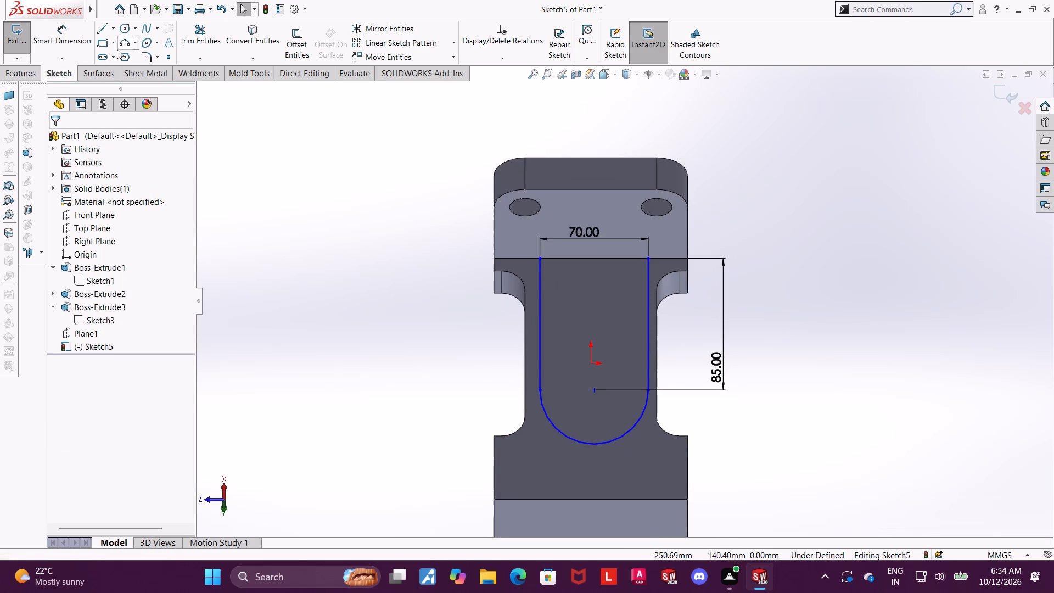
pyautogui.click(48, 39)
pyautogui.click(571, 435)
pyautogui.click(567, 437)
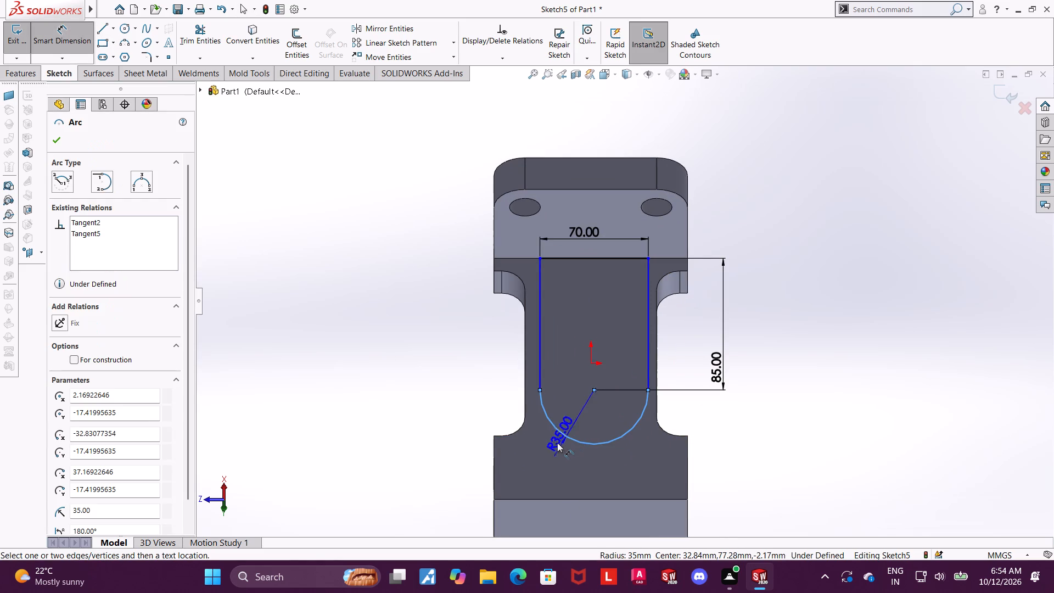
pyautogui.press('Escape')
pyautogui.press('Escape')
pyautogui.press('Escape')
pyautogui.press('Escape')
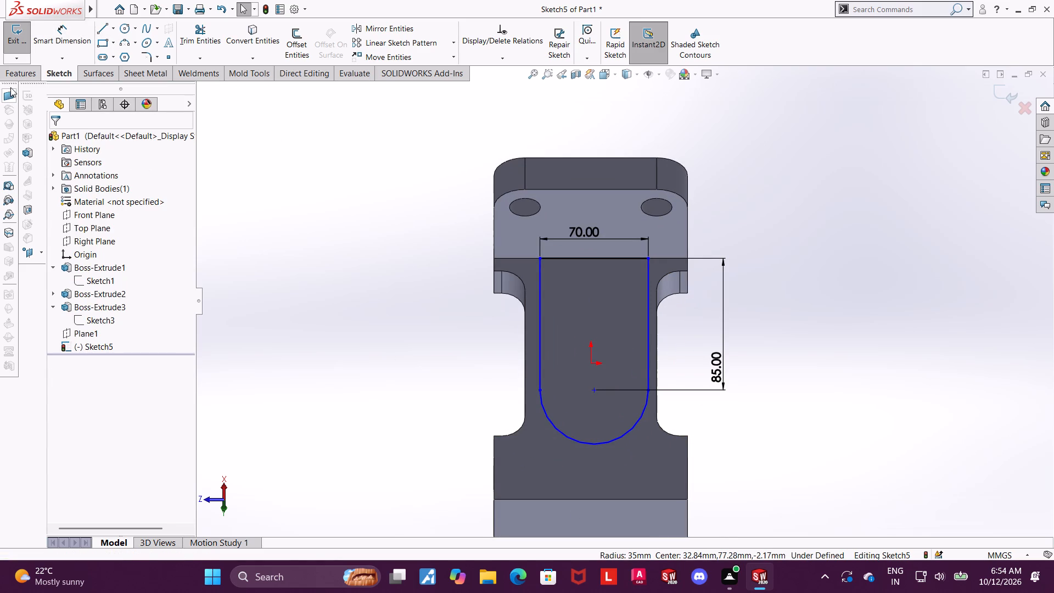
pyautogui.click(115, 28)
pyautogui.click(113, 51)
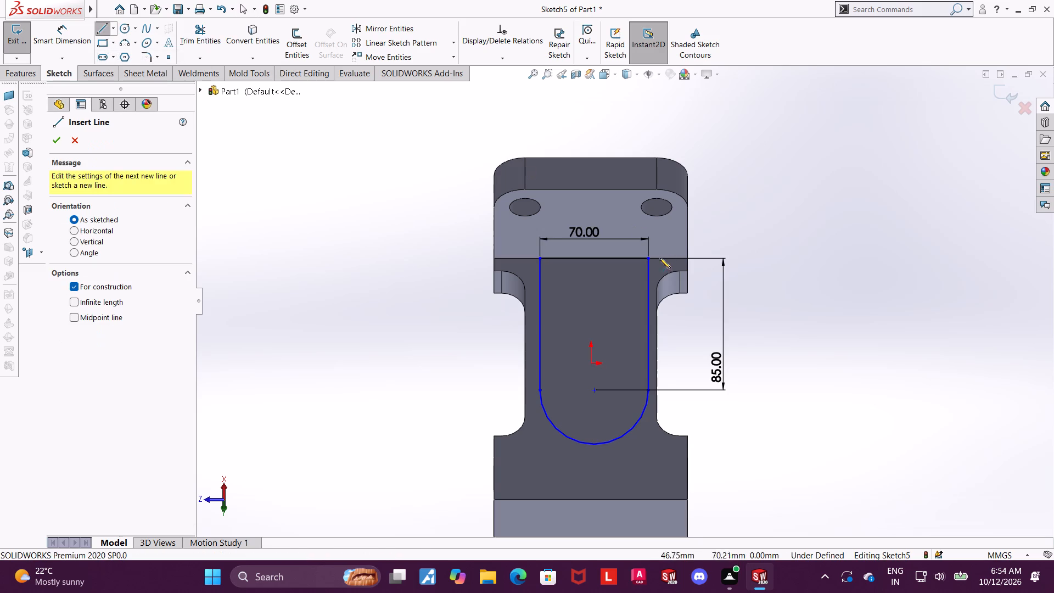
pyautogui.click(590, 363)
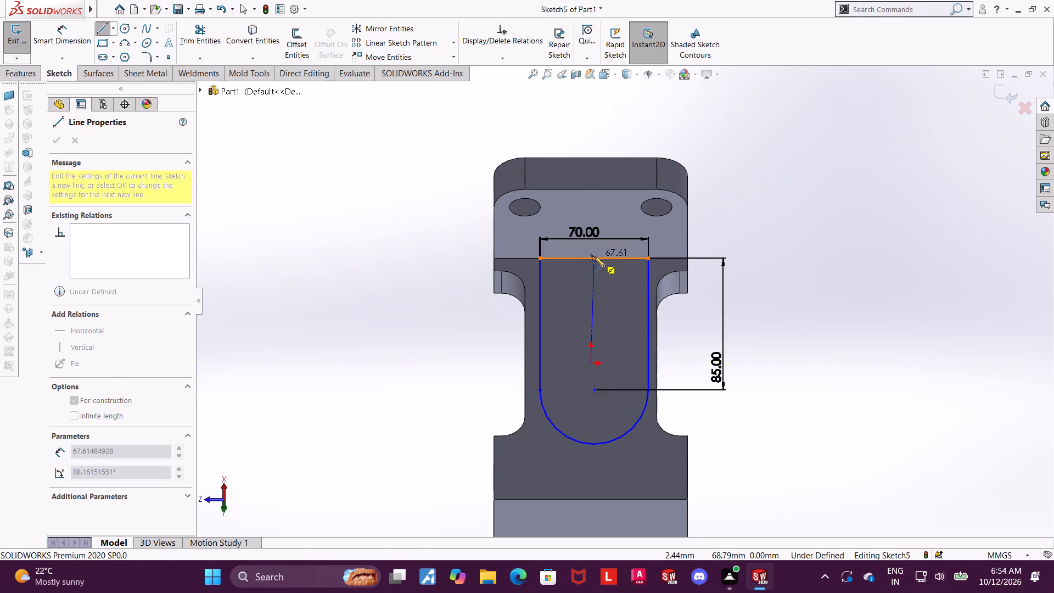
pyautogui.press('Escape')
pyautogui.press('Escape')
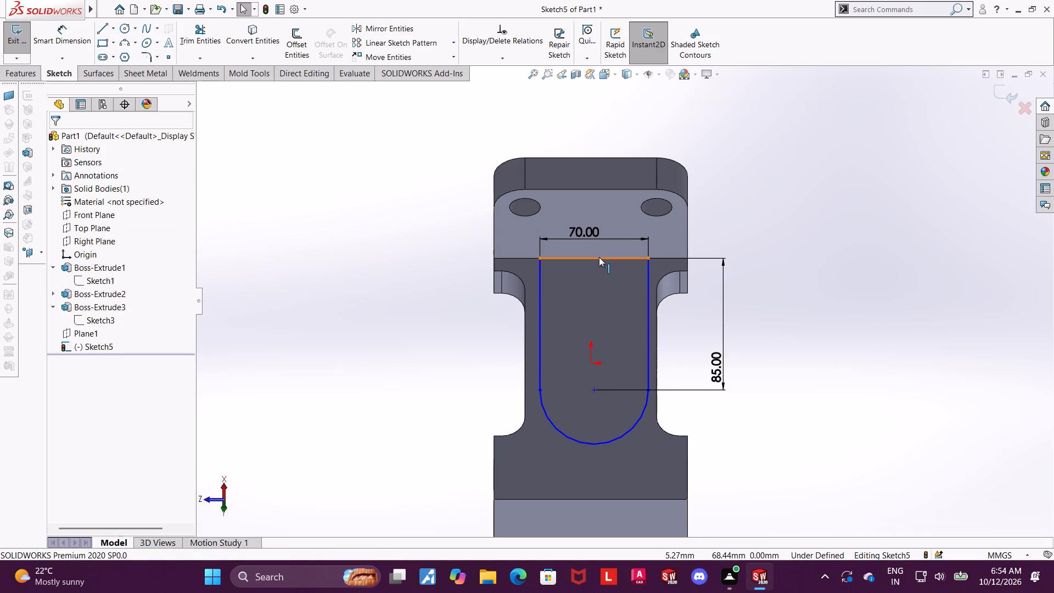
# Add a vertical relation between the horizontal line's midpoint and the origin.
pyautogui.click(595, 258)
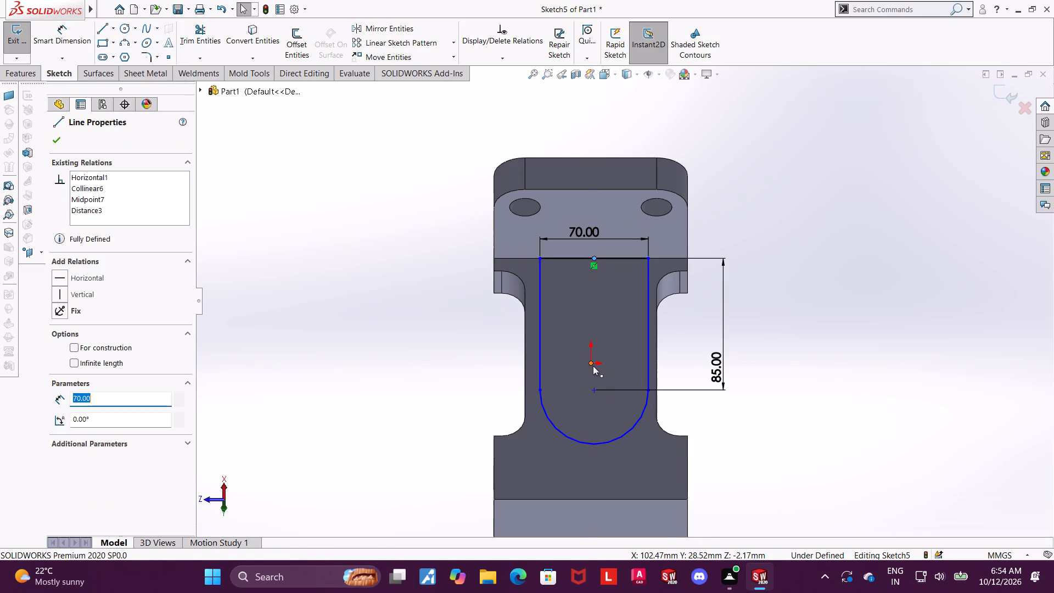
pyautogui.keyDown('ctrl'); pyautogui.click(593, 363); pyautogui.keyUp('ctrl')
pyautogui.click(64, 349)
pyautogui.press('Escape')
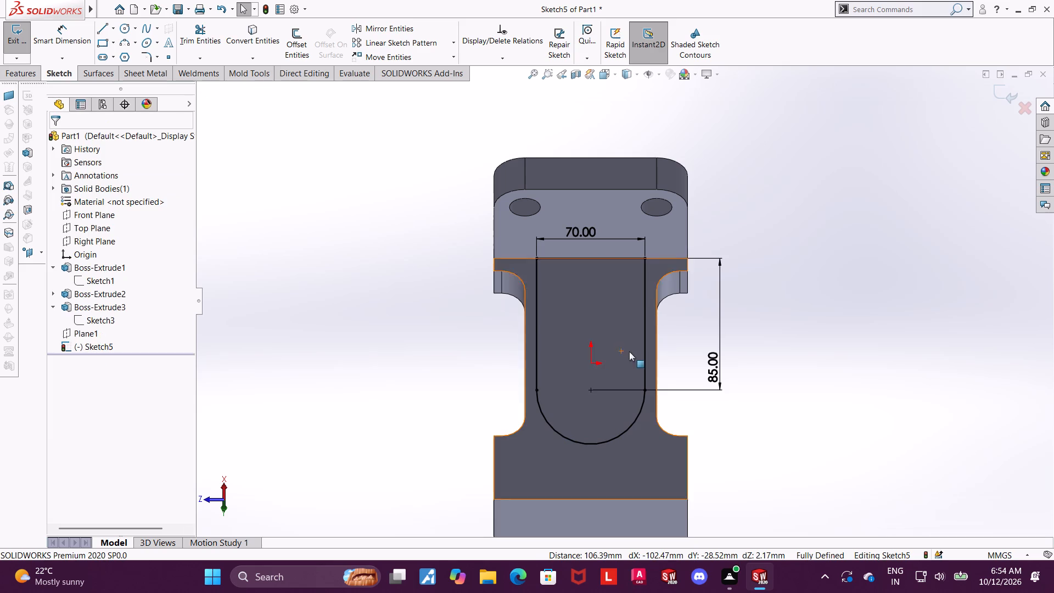
pyautogui.click(865, 372)
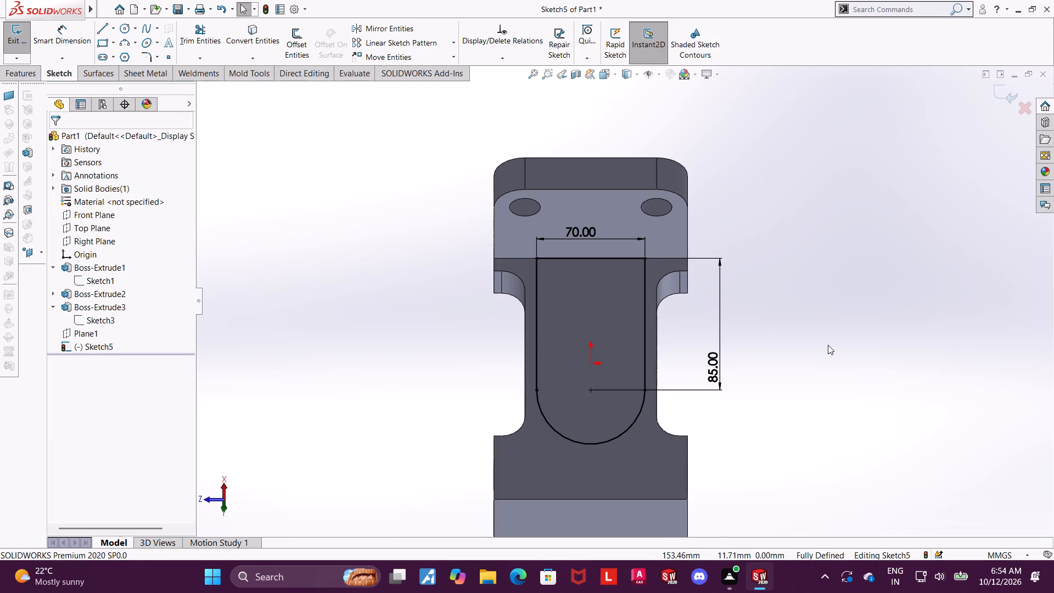
pyautogui.scroll(1, 822, 362)
pyautogui.press('Escape')
pyautogui.press('Escape')
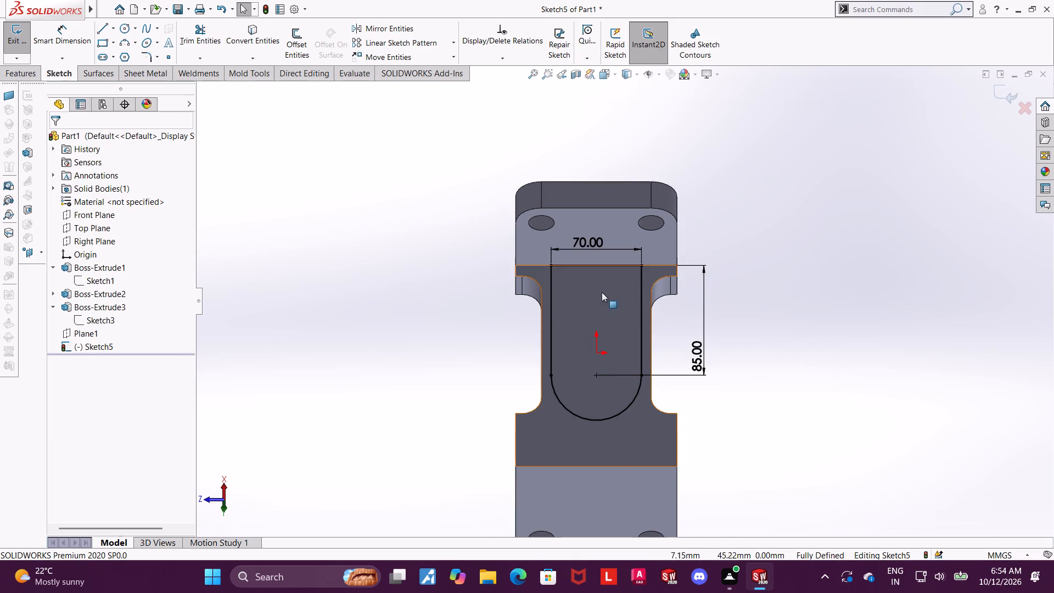
# Check the distance from the origin to each of the profile's two vertical side lines.
pyautogui.click(53, 36)
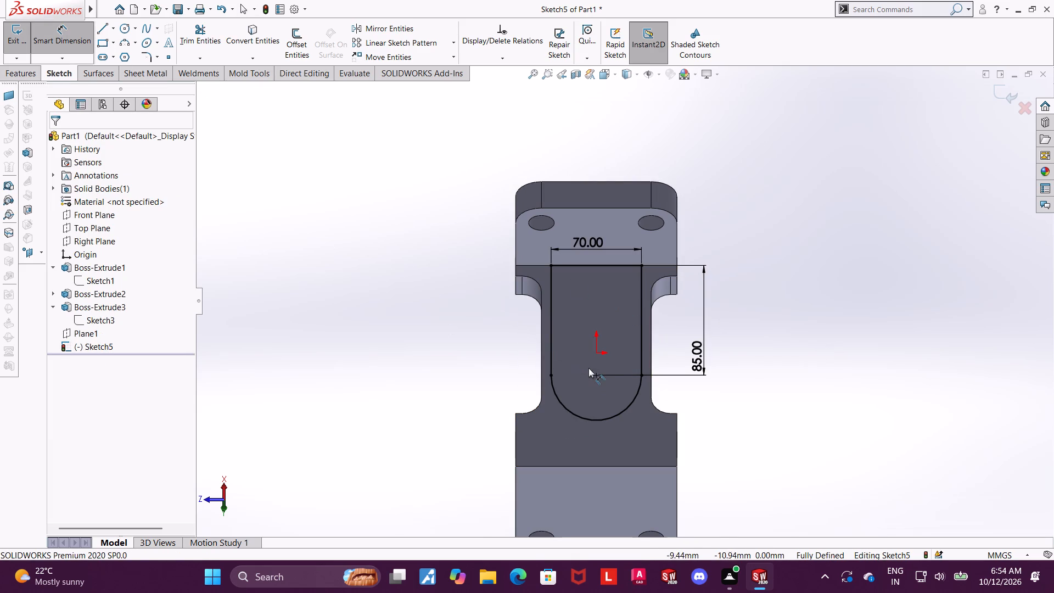
pyautogui.click(595, 355)
pyautogui.click(552, 346)
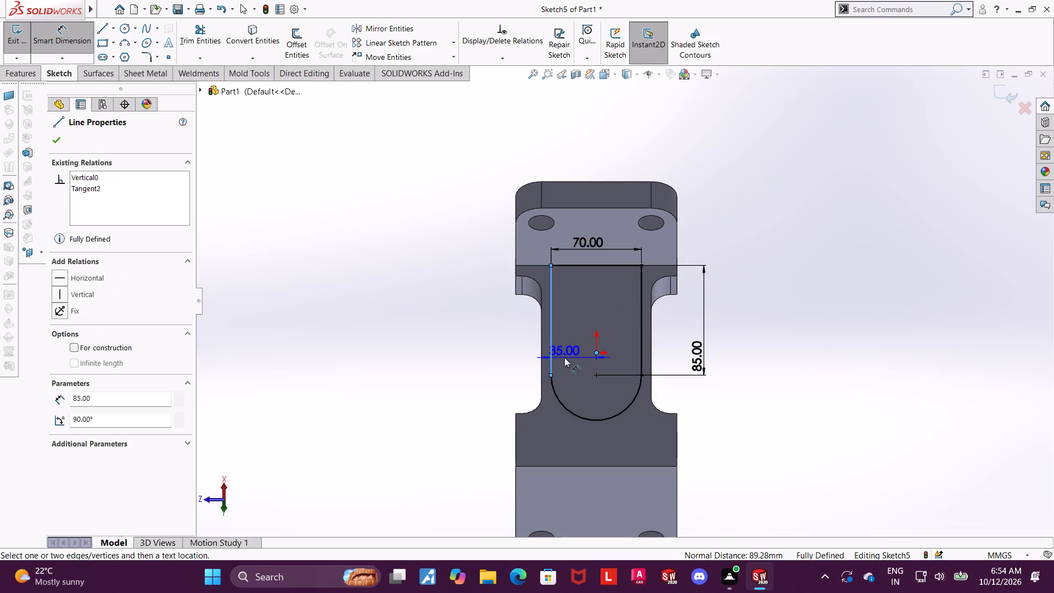
pyautogui.press('Escape')
pyautogui.click(642, 353)
pyautogui.press('Escape')
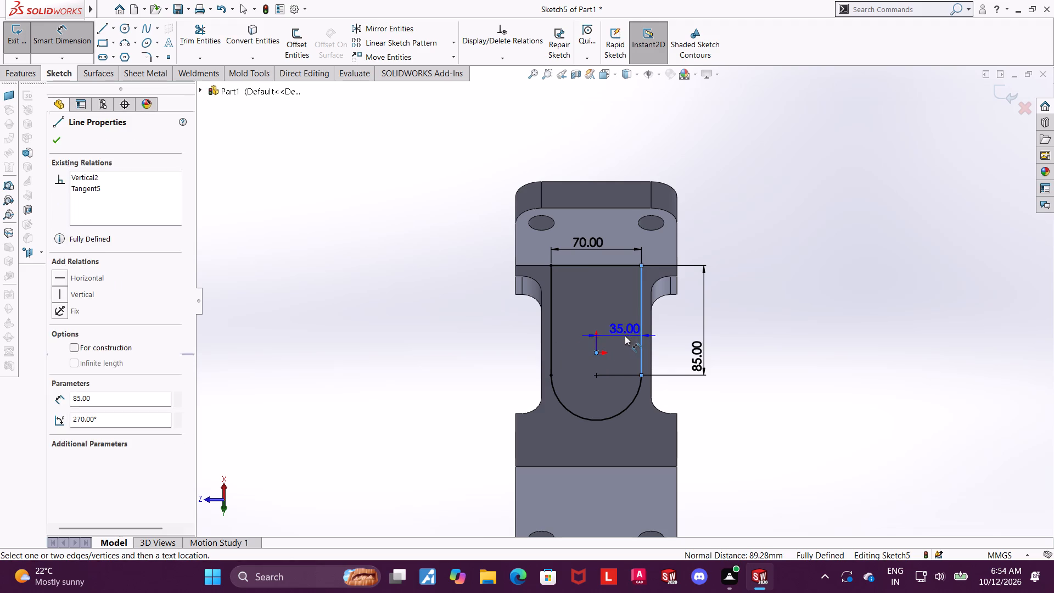
pyautogui.press('Escape')
pyautogui.press('Escape')
# Add a vertical relation between the arc's centre point and the origin.
pyautogui.click(598, 375)
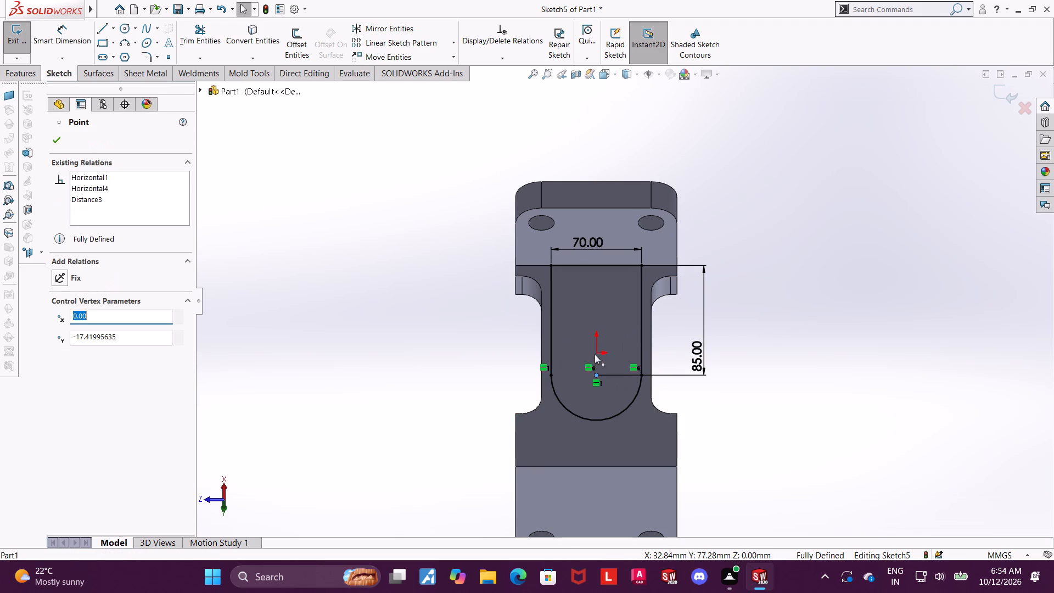
pyautogui.keyDown('ctrl'); pyautogui.click(595, 354); pyautogui.keyUp('ctrl')
pyautogui.click(60, 351)
pyautogui.press('Escape')
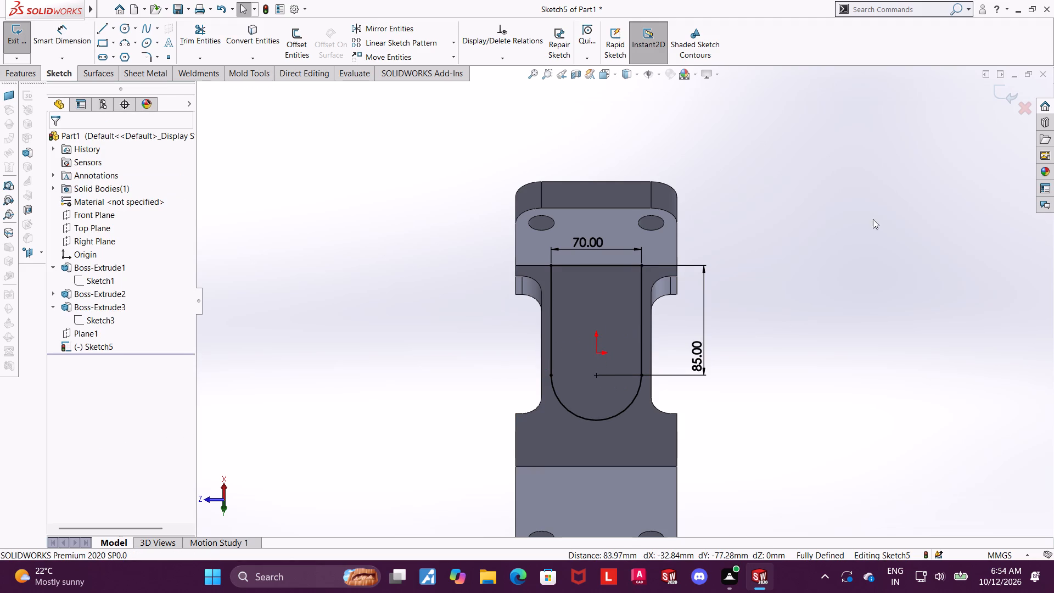
# Exit the sketch and extrude the round-ended profile with Up To Surface, ending on the base's top face with Merge result on.
pyautogui.click(1003, 91)
pyautogui.scroll(2, 755, 204)
pyautogui.moveTo(750, 213); pyautogui.dragTo(745, 285, button='middle')
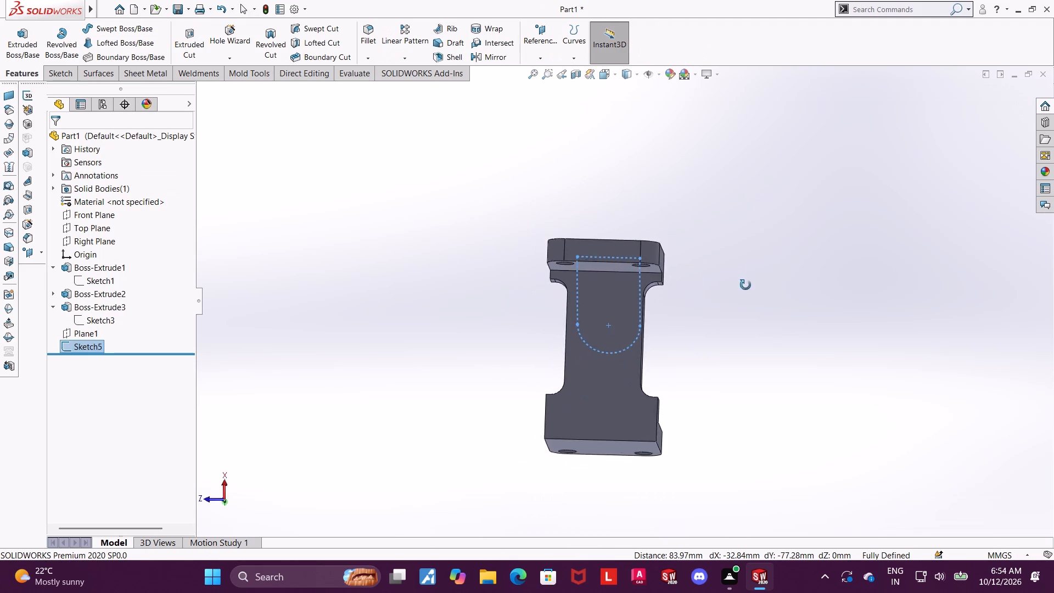
pyautogui.moveTo(745, 285); pyautogui.dragTo(759, 436, button='middle')
pyautogui.scroll(1, 671, 179)
pyautogui.moveTo(671, 179); pyautogui.dragTo(637, 354, button='middle')
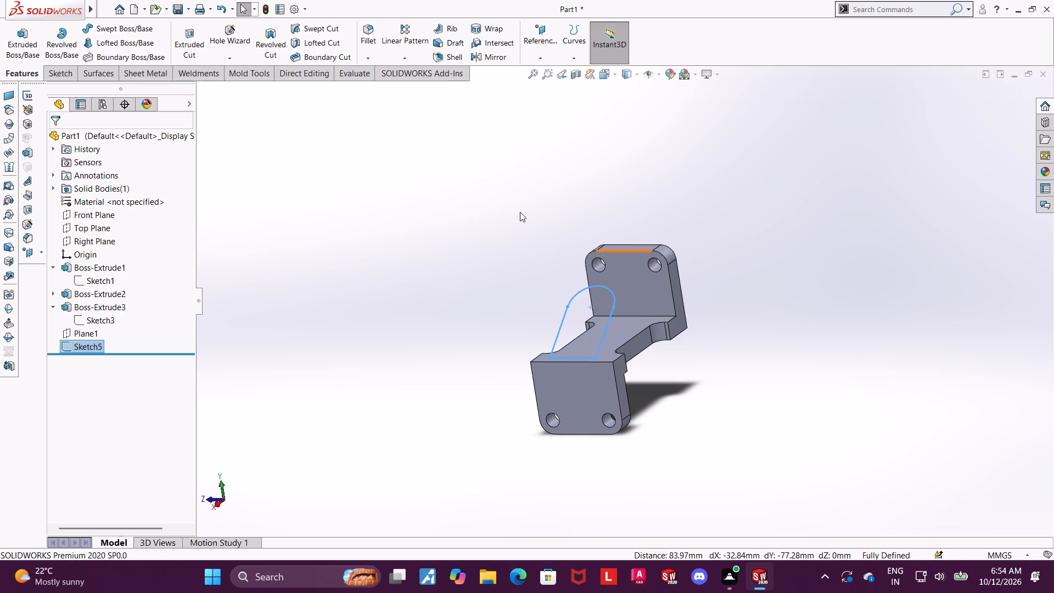
pyautogui.click(15, 25)
pyautogui.moveTo(459, 276); pyautogui.dragTo(436, 284, button='middle')
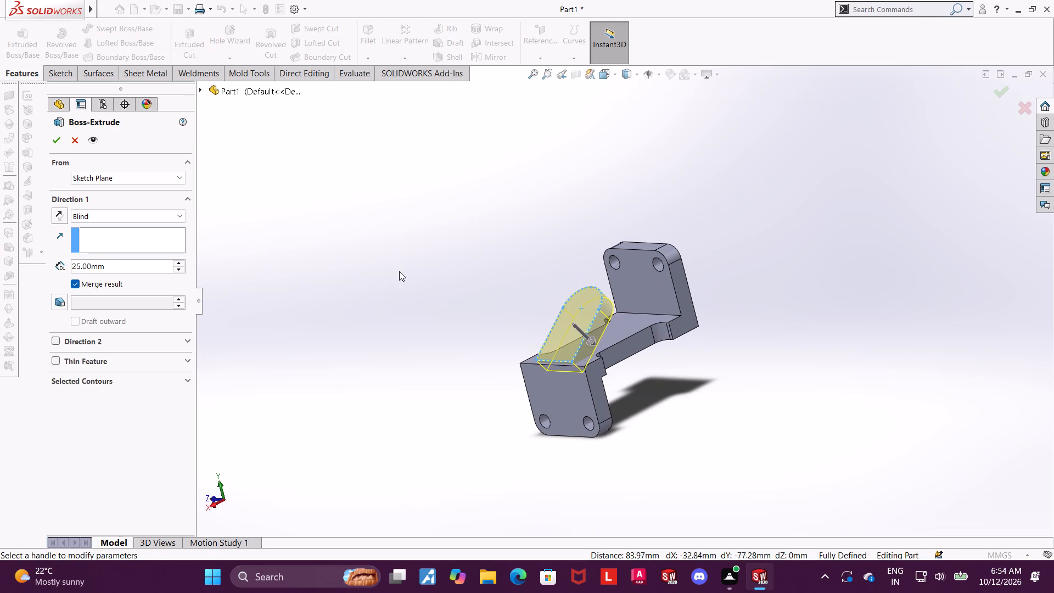
pyautogui.click(117, 210)
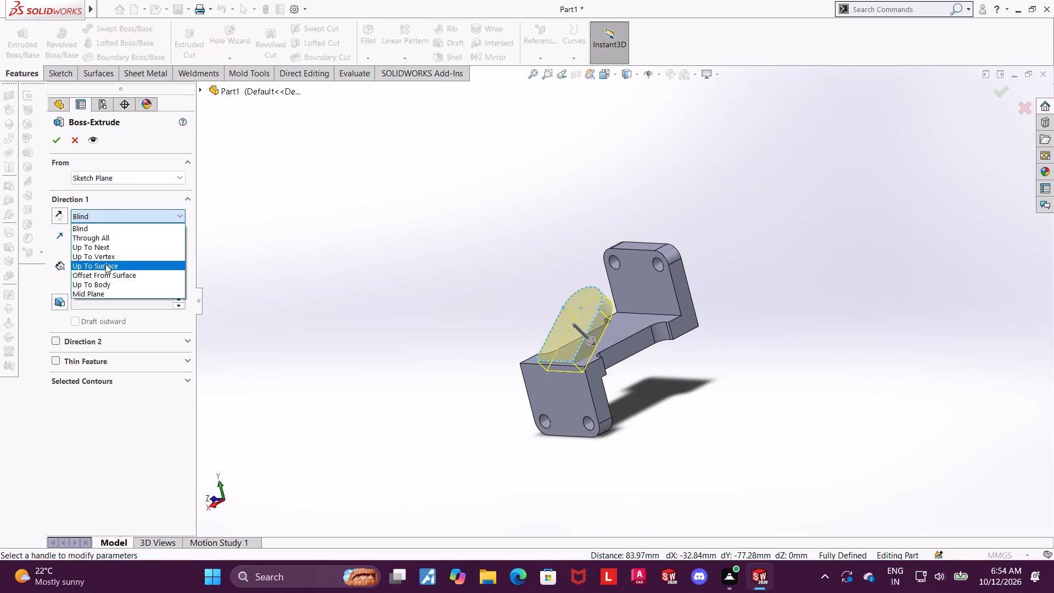
pyautogui.click(105, 264)
pyautogui.click(644, 317)
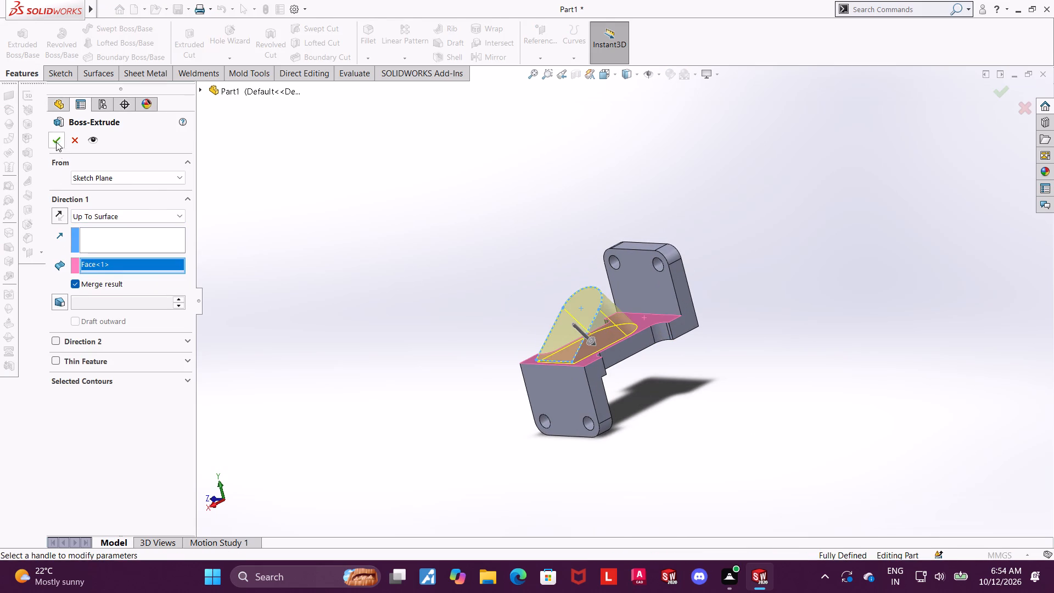
pyautogui.click(55, 138)
pyautogui.click(390, 258)
# Inspect the extruded round-ended boss from the front and from oblique angles.
pyautogui.moveTo(708, 297); pyautogui.dragTo(728, 359, button='middle')
pyautogui.scroll(-3, 595, 321)
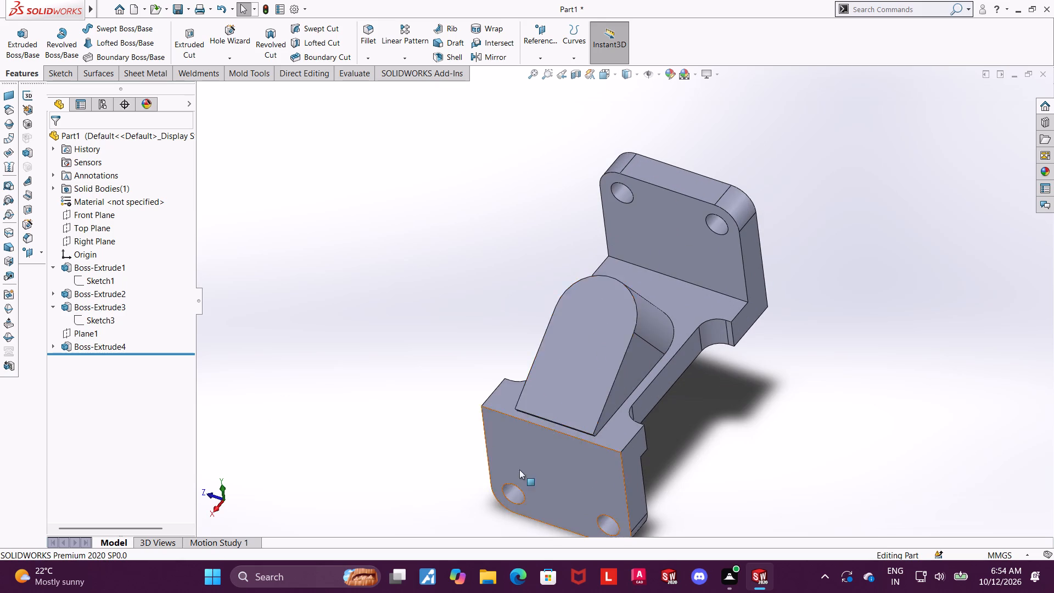
pyautogui.moveTo(519, 469); pyautogui.dragTo(560, 351, button='middle')
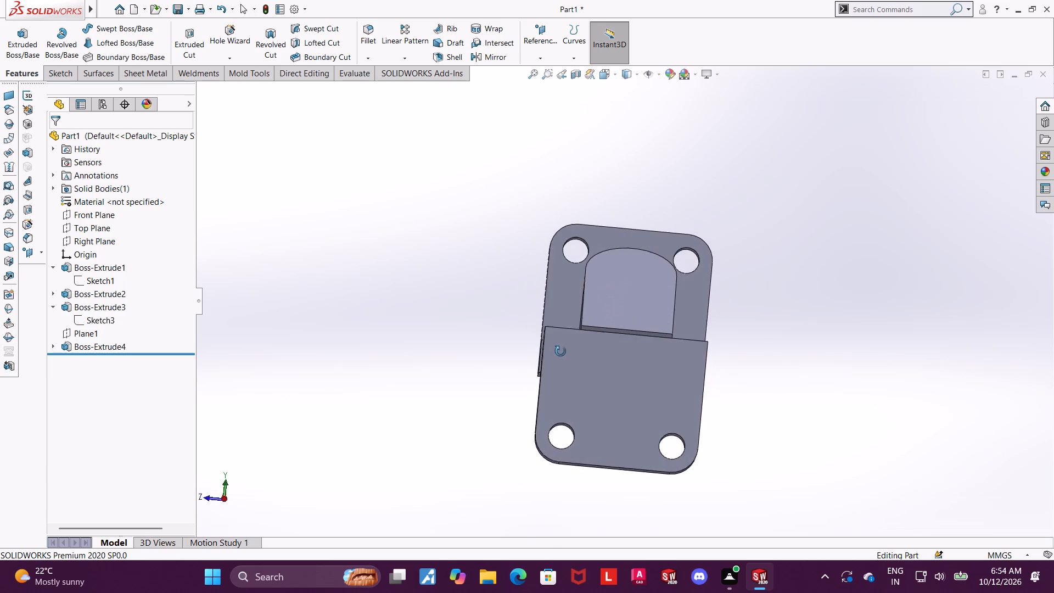
pyautogui.moveTo(560, 351); pyautogui.dragTo(538, 402, button='middle')
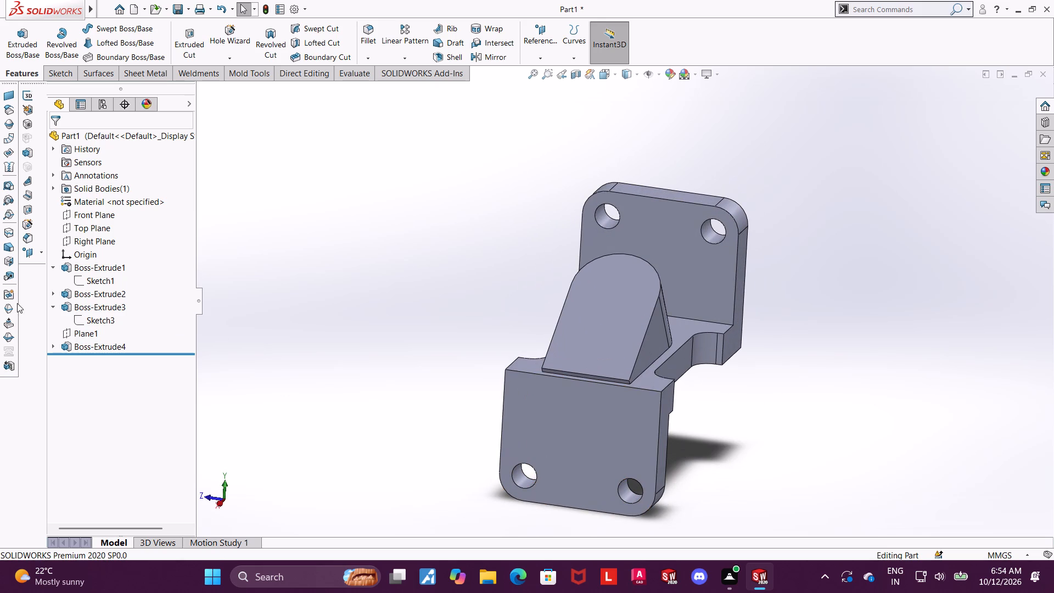
# Open the round-ended boss's profile sketch for editing.
pyautogui.click(58, 342)
pyautogui.click(91, 354)
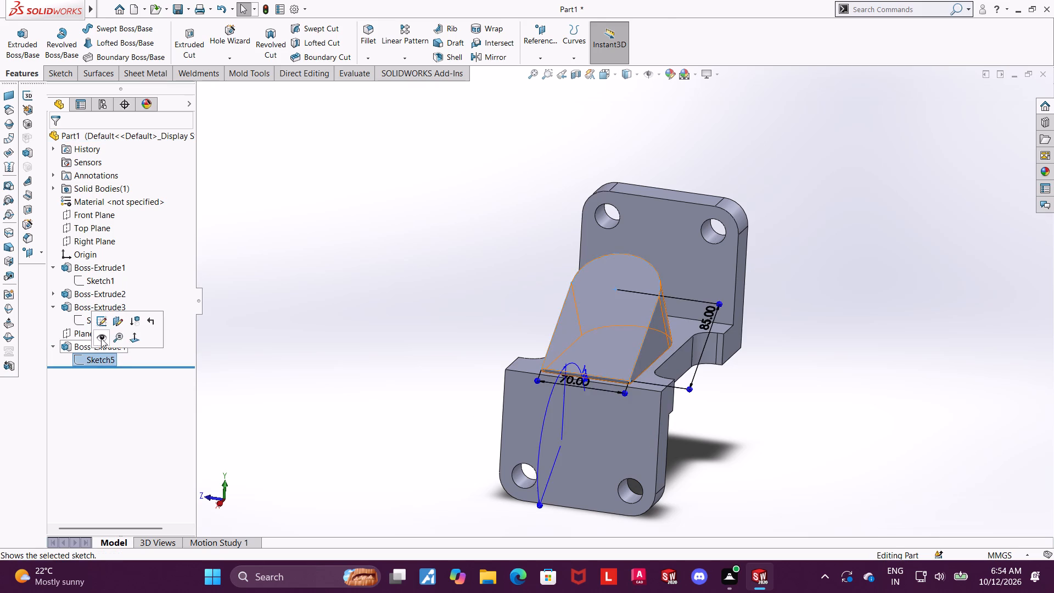
pyautogui.click(106, 326)
# Examine how the round-ended profile sits on the base, looking normal to the sketch, from above and from oblique angles.
pyautogui.click(111, 360)
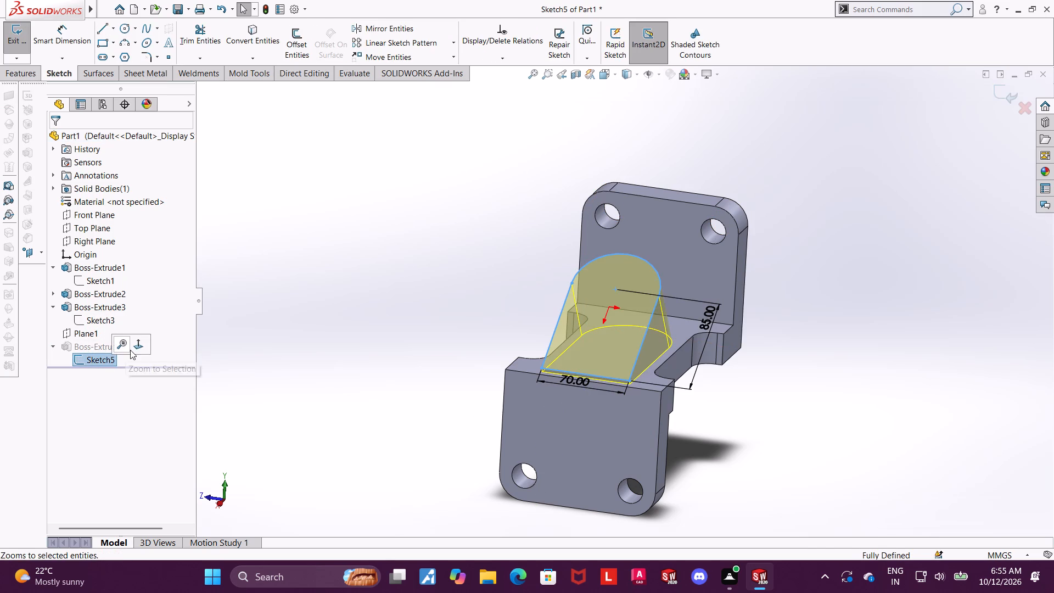
pyautogui.click(131, 349)
pyautogui.scroll(2, 715, 361)
pyautogui.moveTo(684, 160); pyautogui.dragTo(689, 303, button='middle')
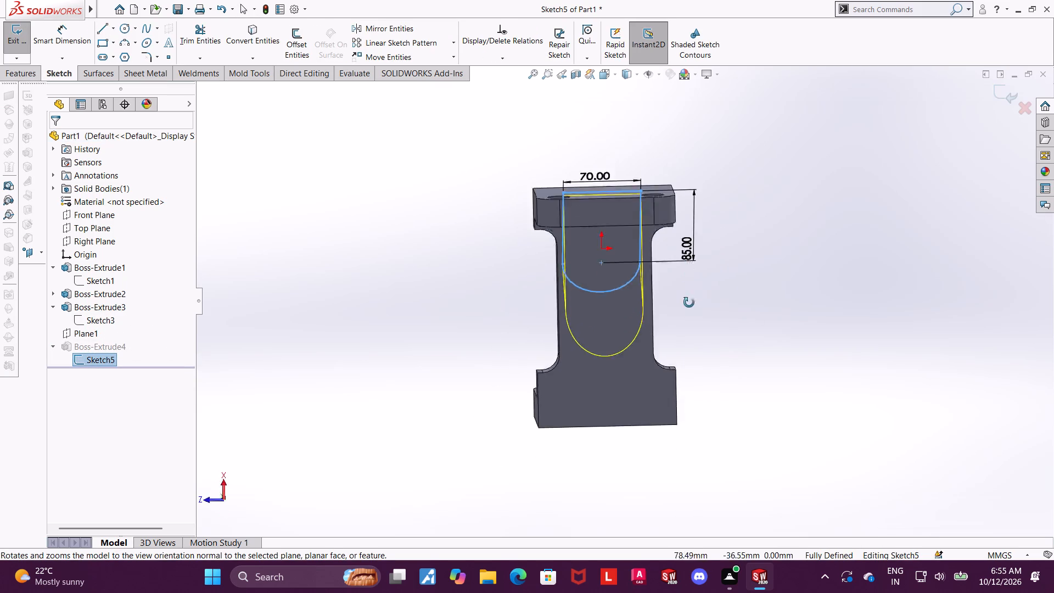
pyautogui.moveTo(689, 303); pyautogui.dragTo(689, 454, button='middle')
pyautogui.moveTo(663, 135); pyautogui.dragTo(663, 291, button='middle')
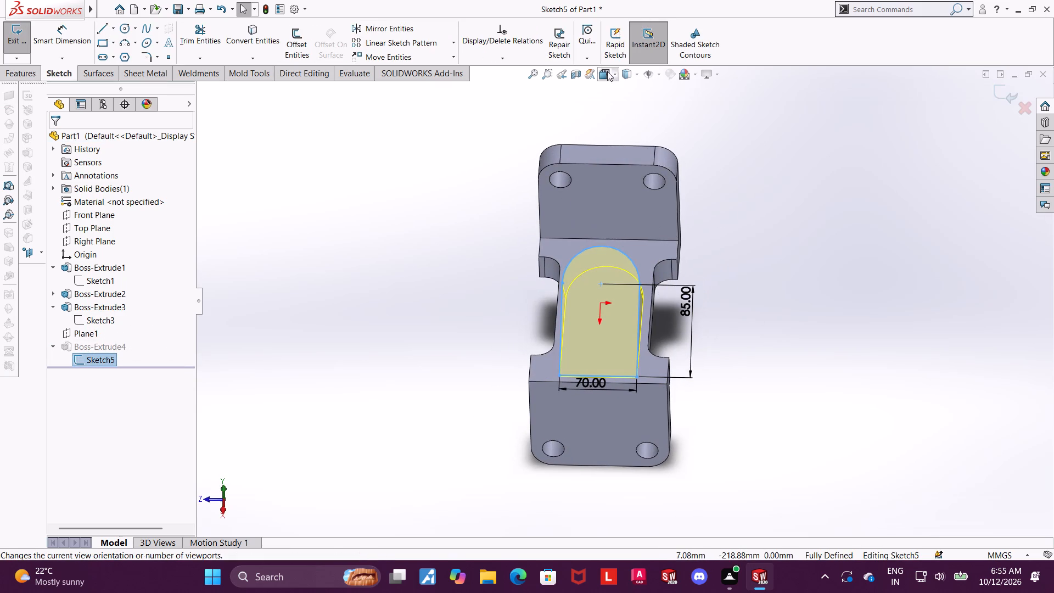
pyautogui.click(601, 72)
pyautogui.click(487, 277)
pyautogui.scroll(1, 899, 361)
pyautogui.scroll(3, 797, 368)
pyautogui.moveTo(775, 365); pyautogui.dragTo(775, 253, button='middle')
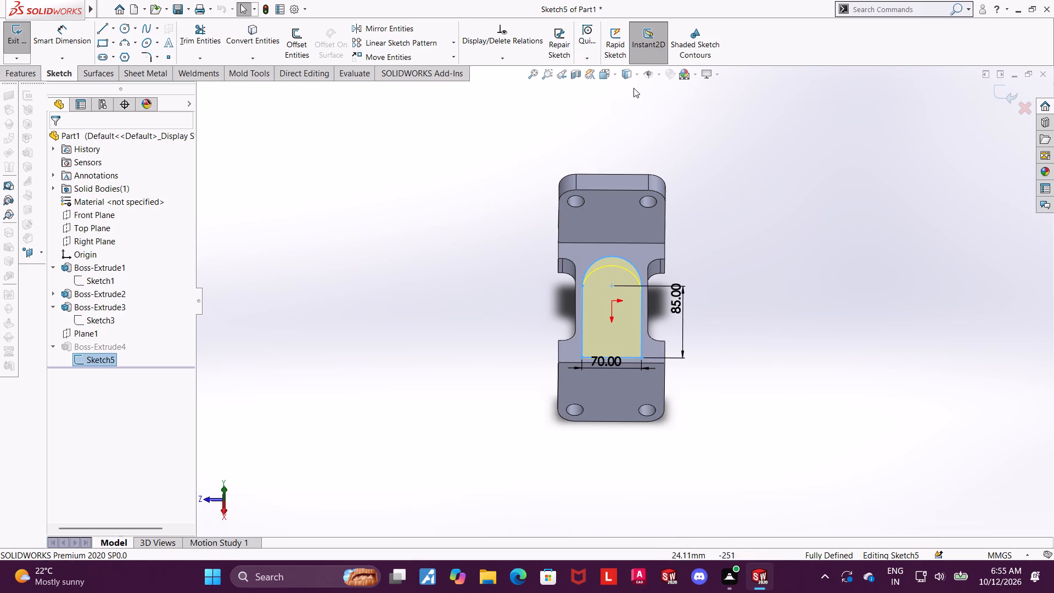
pyautogui.click(90, 359)
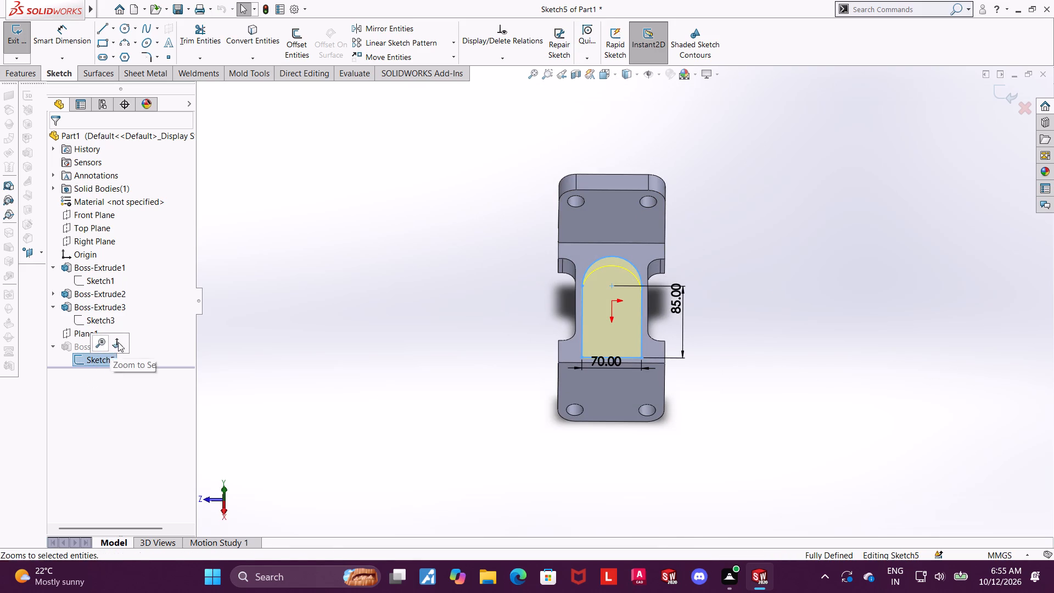
pyautogui.click(122, 338)
pyautogui.press('Escape')
pyautogui.click(108, 355)
pyautogui.click(131, 341)
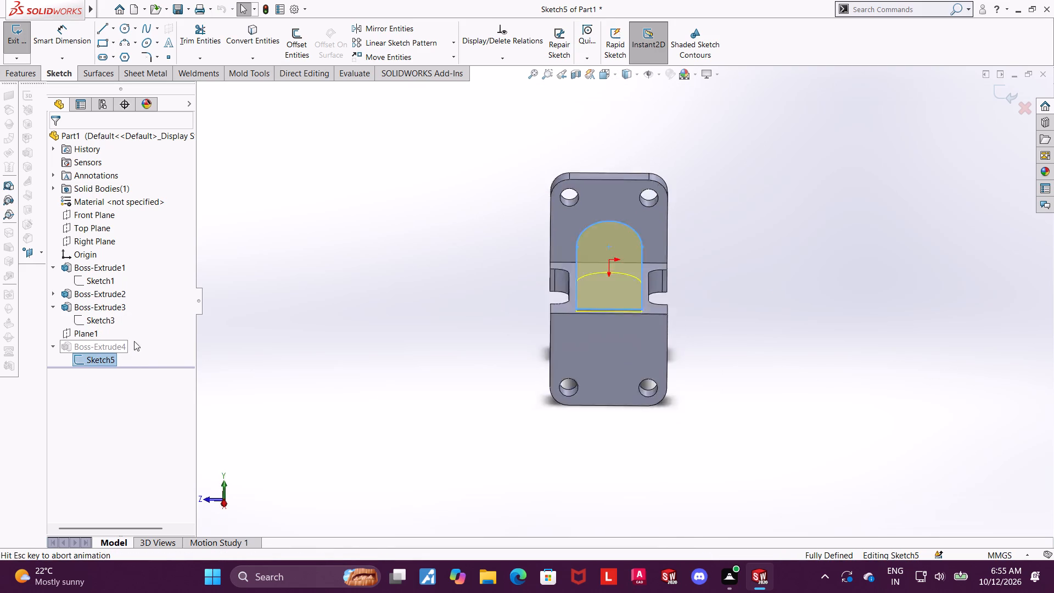
pyautogui.scroll(3, 787, 234)
pyautogui.moveTo(717, 162); pyautogui.dragTo(719, 461, button='middle')
pyautogui.moveTo(707, 307); pyautogui.dragTo(724, 389, button='middle')
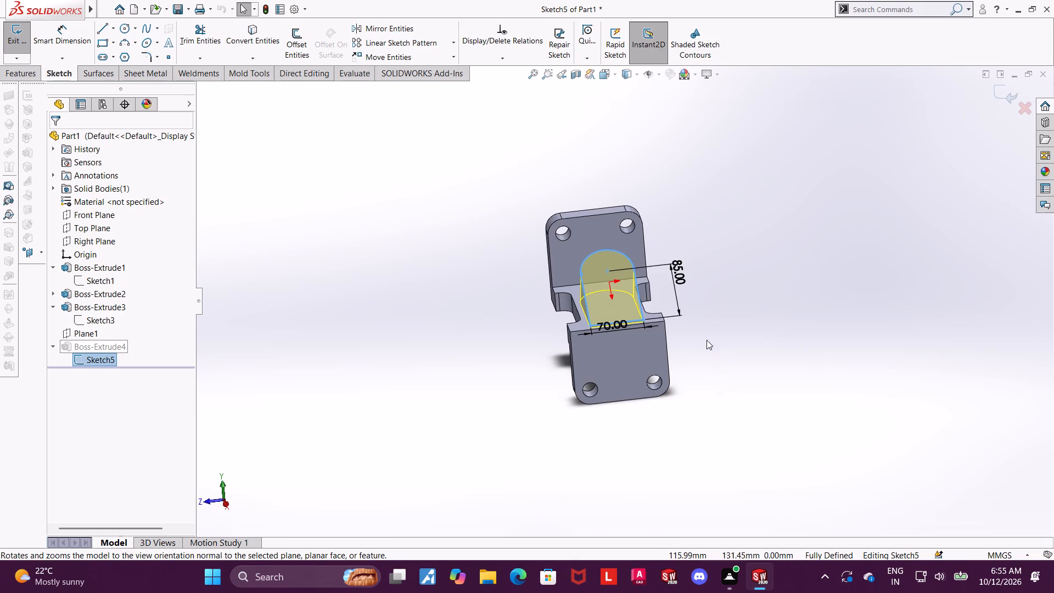
pyautogui.moveTo(692, 295); pyautogui.dragTo(676, 355, button='middle')
pyautogui.press('Escape')
pyautogui.moveTo(720, 294); pyautogui.dragTo(729, 349, button='middle')
pyautogui.scroll(-3, 676, 349)
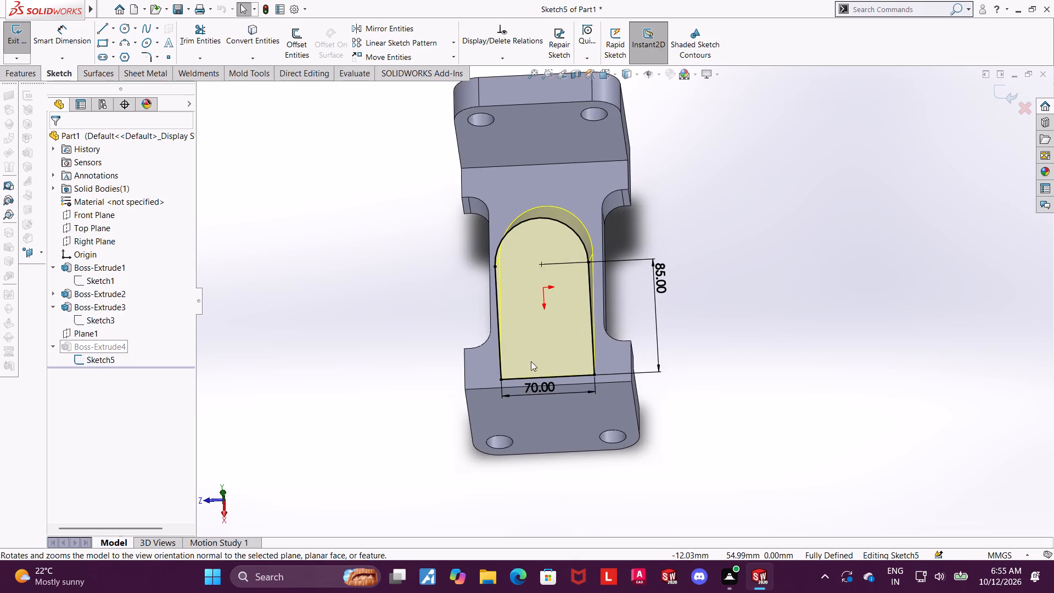
pyautogui.press('Escape')
# Delete the midpoint relation on the profile's straight 70 mm line.
pyautogui.scroll(-3, 531, 361)
pyautogui.click(574, 375)
pyautogui.press('Escape')
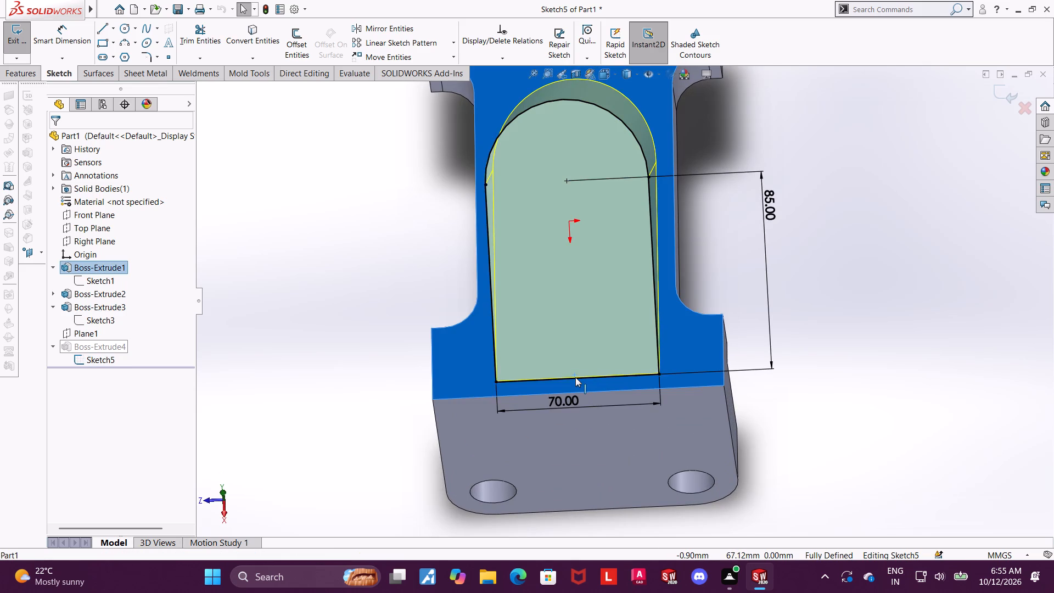
pyautogui.click(575, 376)
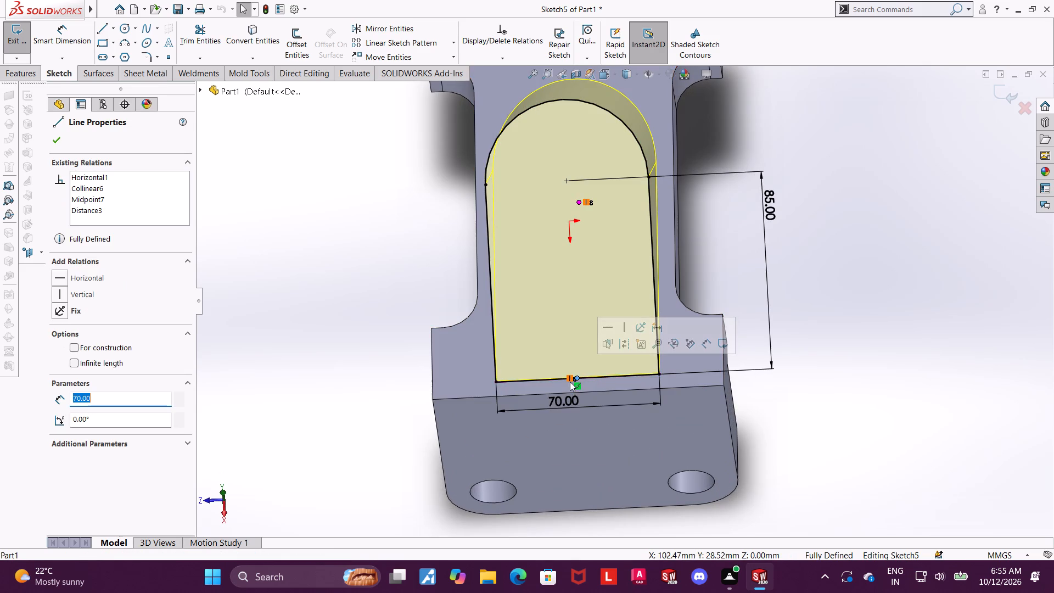
pyautogui.rightClick(574, 384)
pyautogui.click(626, 512)
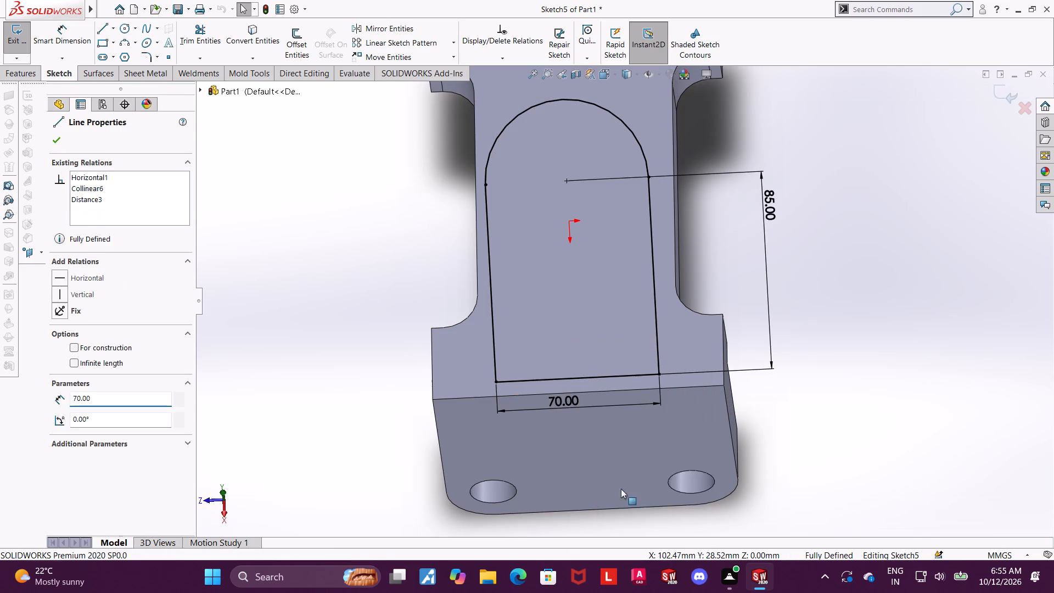
pyautogui.press('Escape')
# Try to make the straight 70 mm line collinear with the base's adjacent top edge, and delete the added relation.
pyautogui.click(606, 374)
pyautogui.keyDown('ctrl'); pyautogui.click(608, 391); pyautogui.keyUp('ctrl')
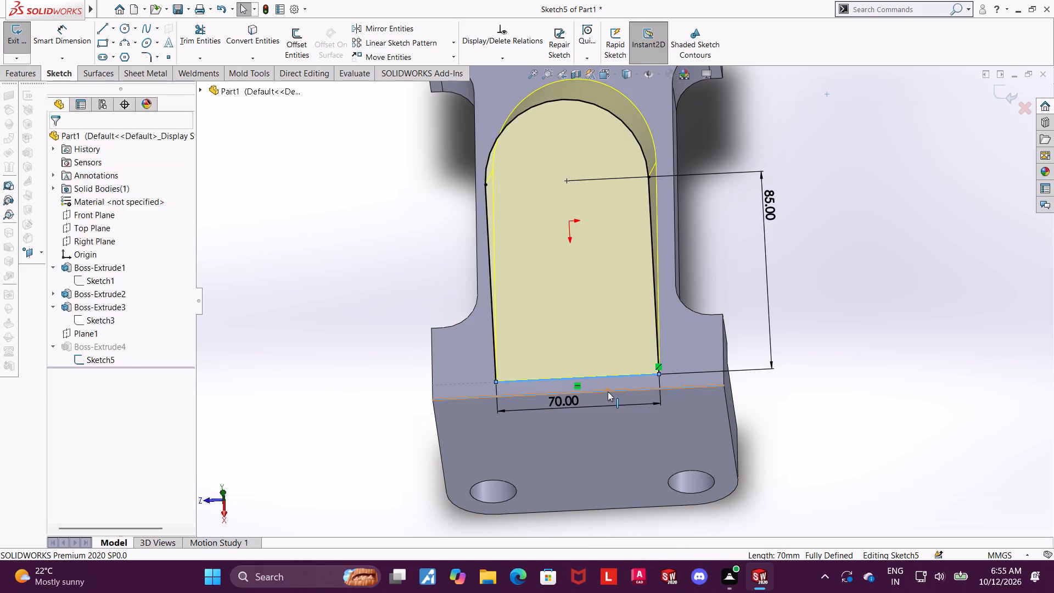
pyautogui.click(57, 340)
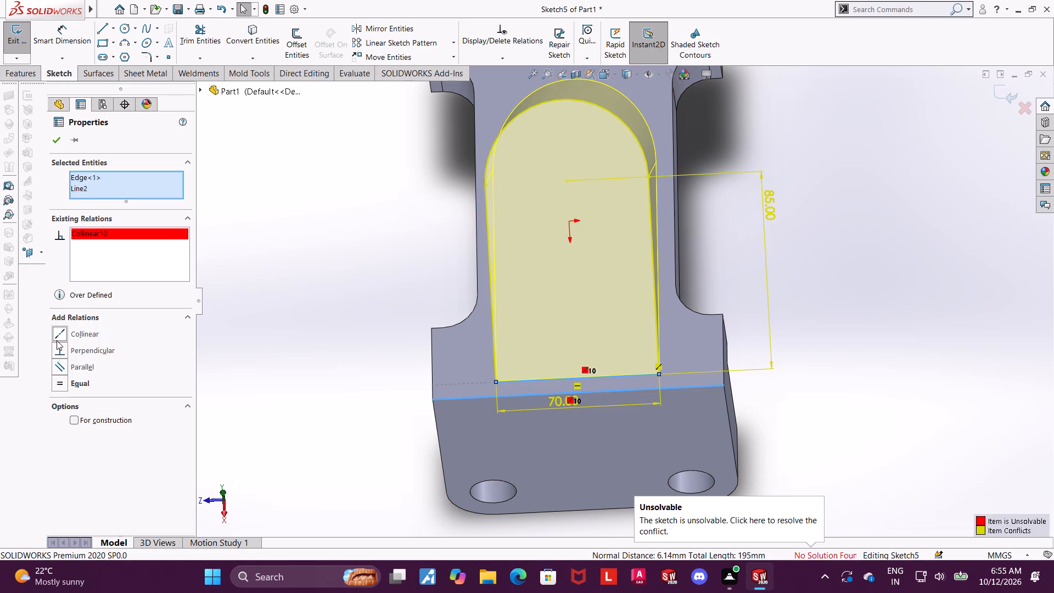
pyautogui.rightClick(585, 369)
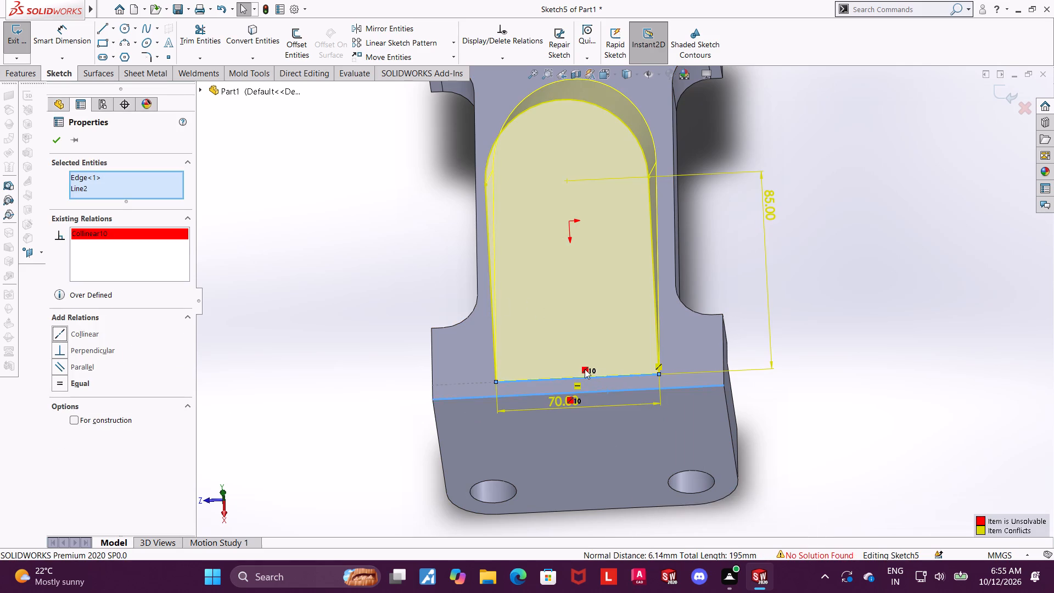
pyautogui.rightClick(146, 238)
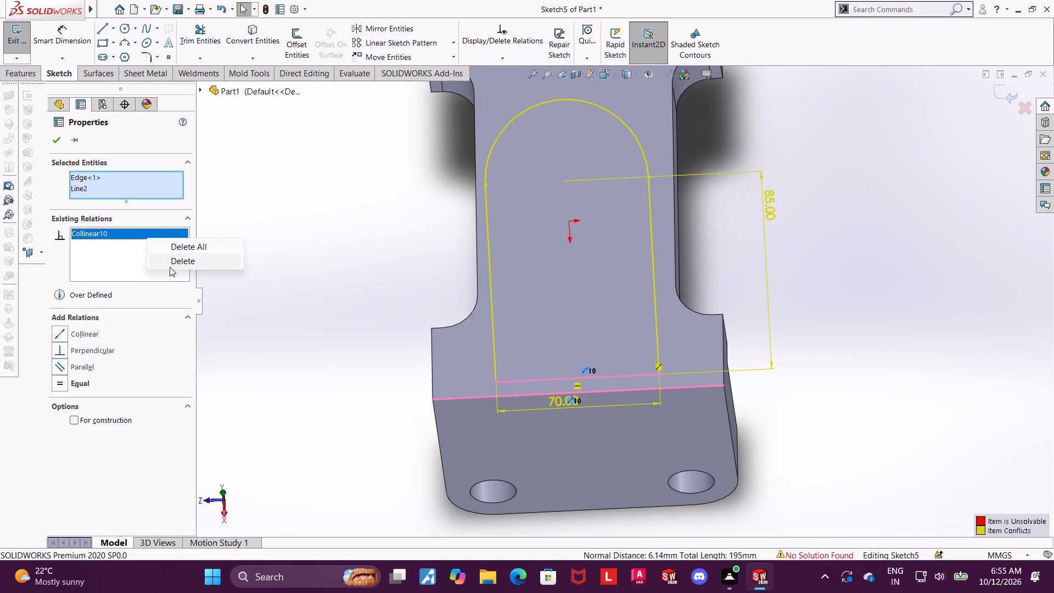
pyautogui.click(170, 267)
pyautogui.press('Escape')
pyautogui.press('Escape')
# Delete the existing collinear relation on the profile's straight 70 mm line.
pyautogui.moveTo(636, 376); pyautogui.dragTo(629, 415)
pyautogui.press('Escape')
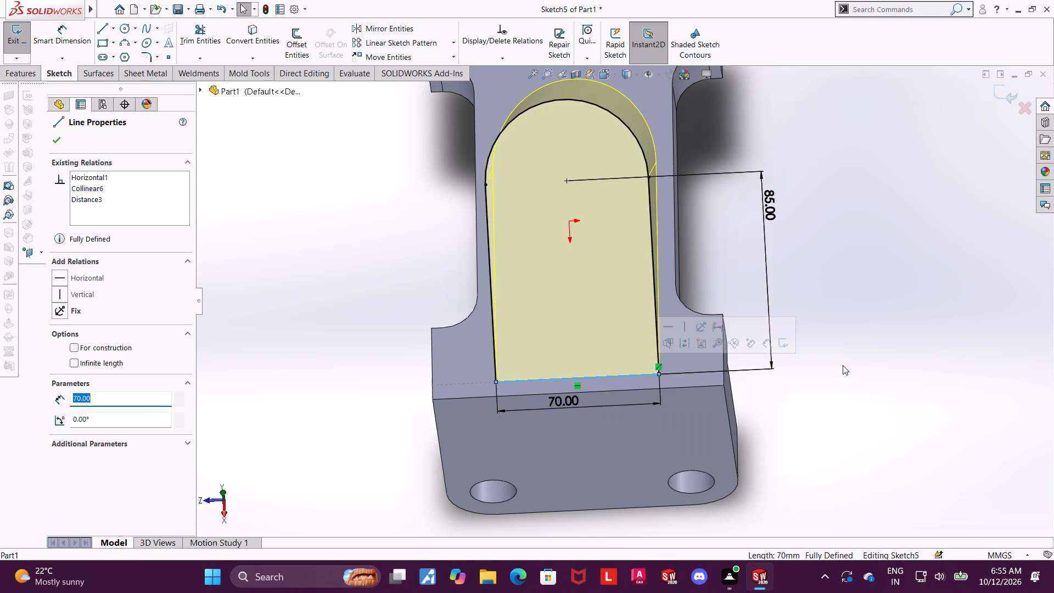
pyautogui.moveTo(843, 365); pyautogui.dragTo(834, 358, button='middle')
pyautogui.rightClick(653, 363)
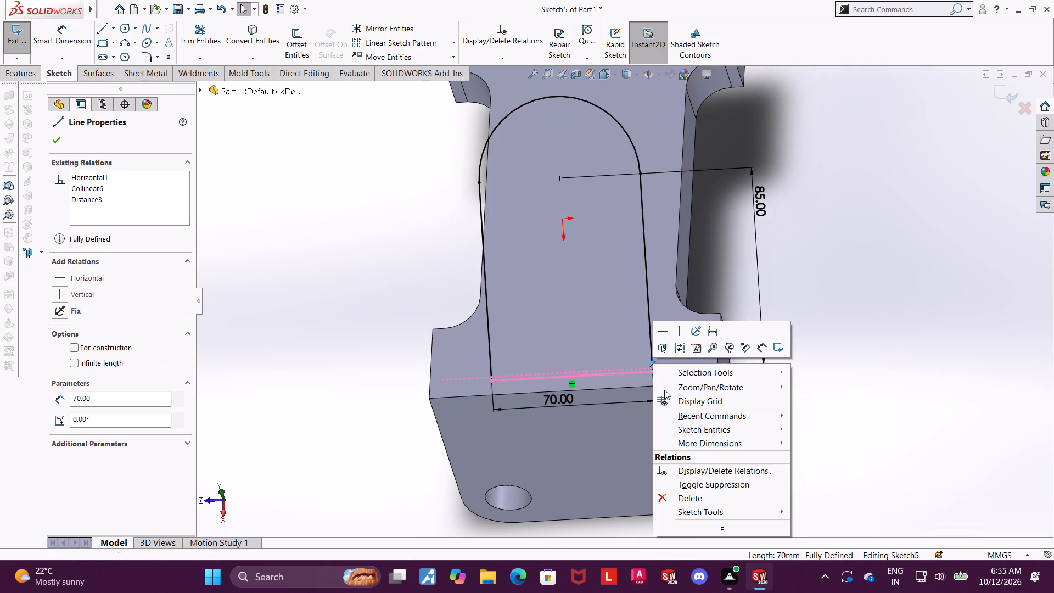
pyautogui.click(680, 494)
pyautogui.press('Escape')
# Add a collinear relation between the straight 70 mm line and the base's adjacent top edge, and exit the sketch.
pyautogui.click(615, 372)
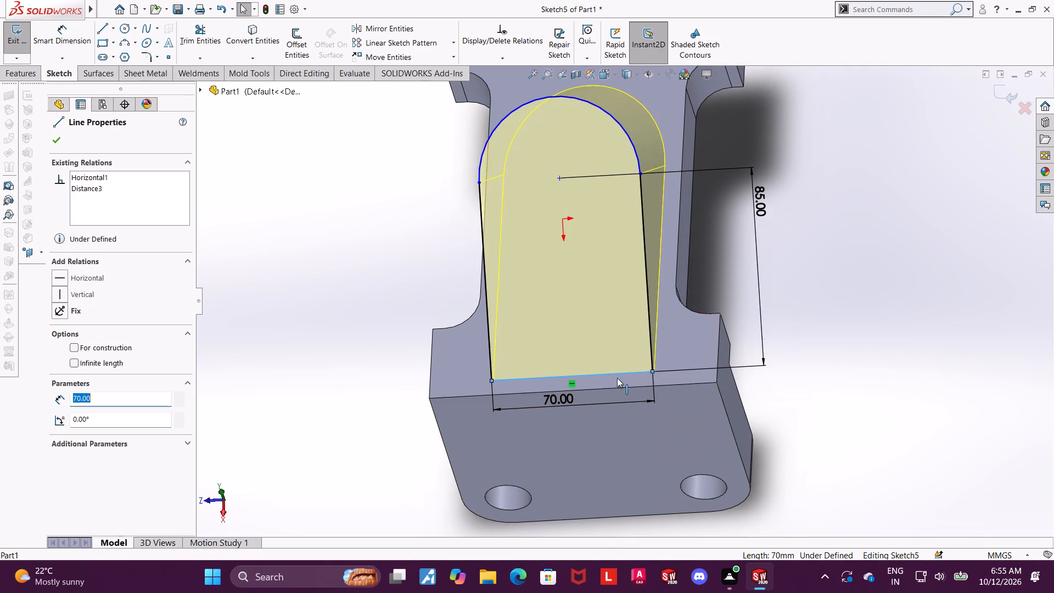
pyautogui.keyDown('ctrl'); pyautogui.click(624, 389); pyautogui.keyUp('ctrl')
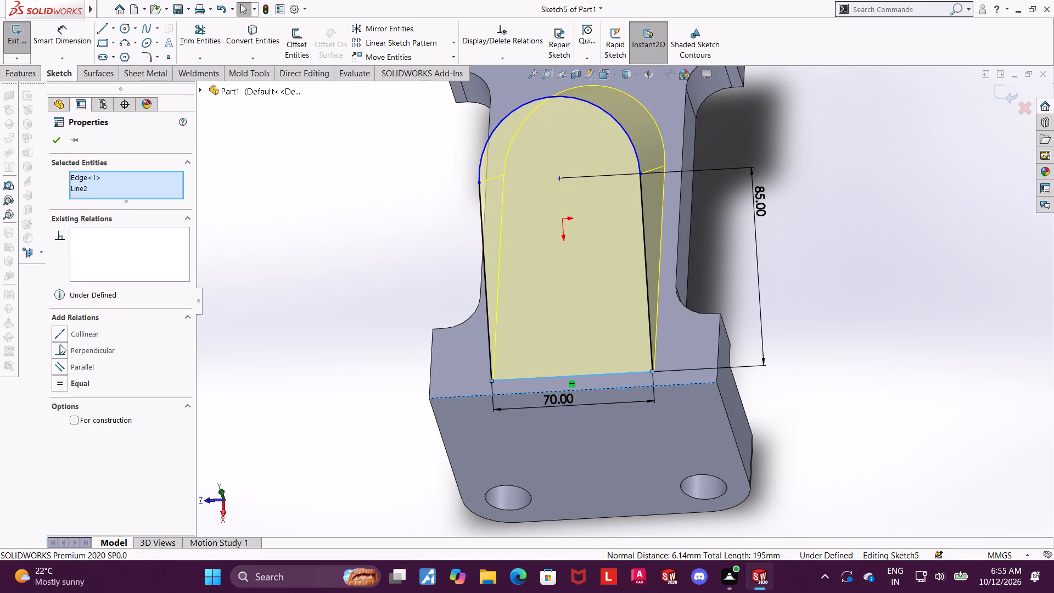
pyautogui.click(60, 341)
pyautogui.click(56, 141)
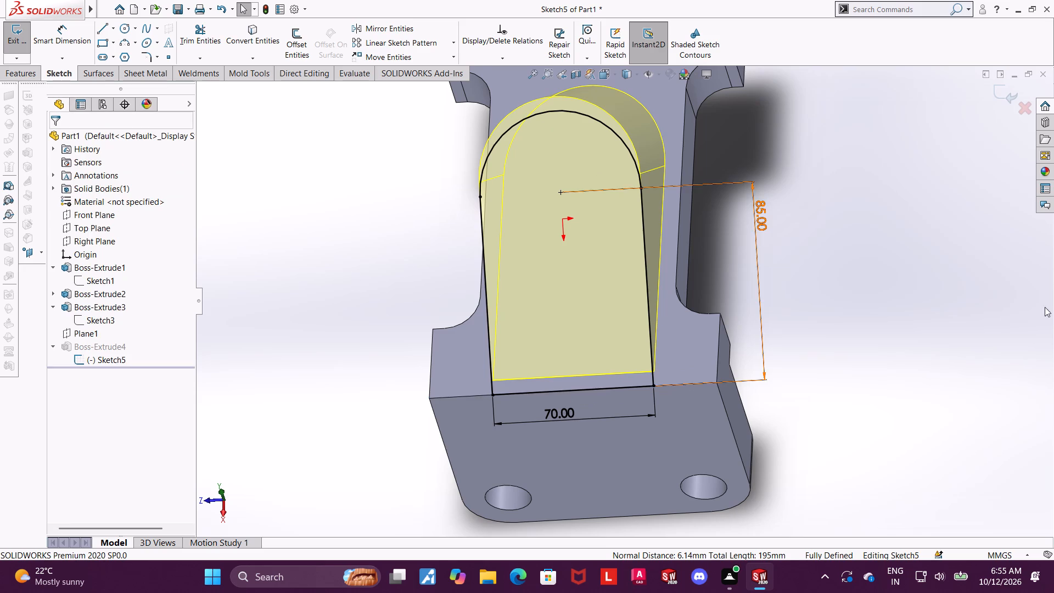
pyautogui.click(1002, 305)
pyautogui.scroll(4, 846, 314)
pyautogui.click(995, 93)
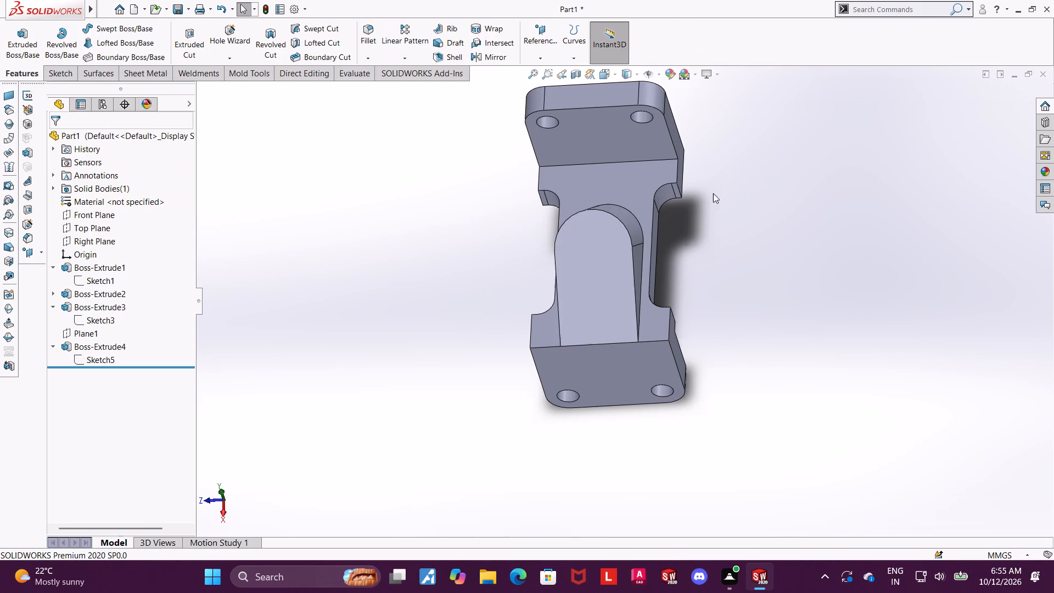
# Inspect the rebuilt round-ended boss and its profile sketch from the top and from oblique angles.
pyautogui.moveTo(736, 217); pyautogui.dragTo(741, 185, button='middle')
pyautogui.scroll(3, 741, 185)
pyautogui.moveTo(717, 224); pyautogui.dragTo(697, 219, button='middle')
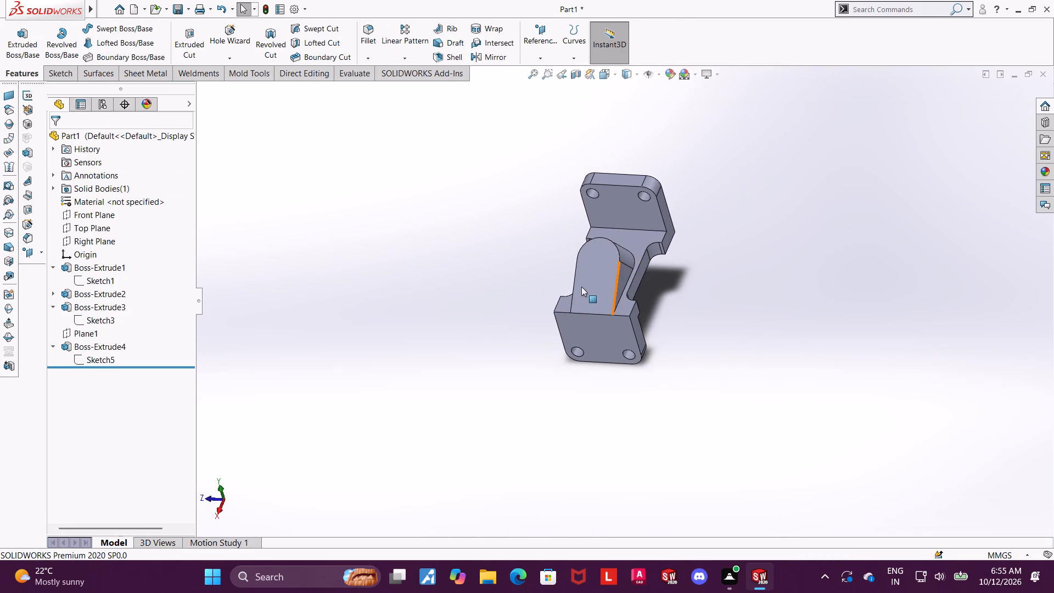
pyautogui.scroll(-2, 607, 283)
pyautogui.press('Escape')
pyautogui.moveTo(706, 252); pyautogui.dragTo(765, 236, button='middle')
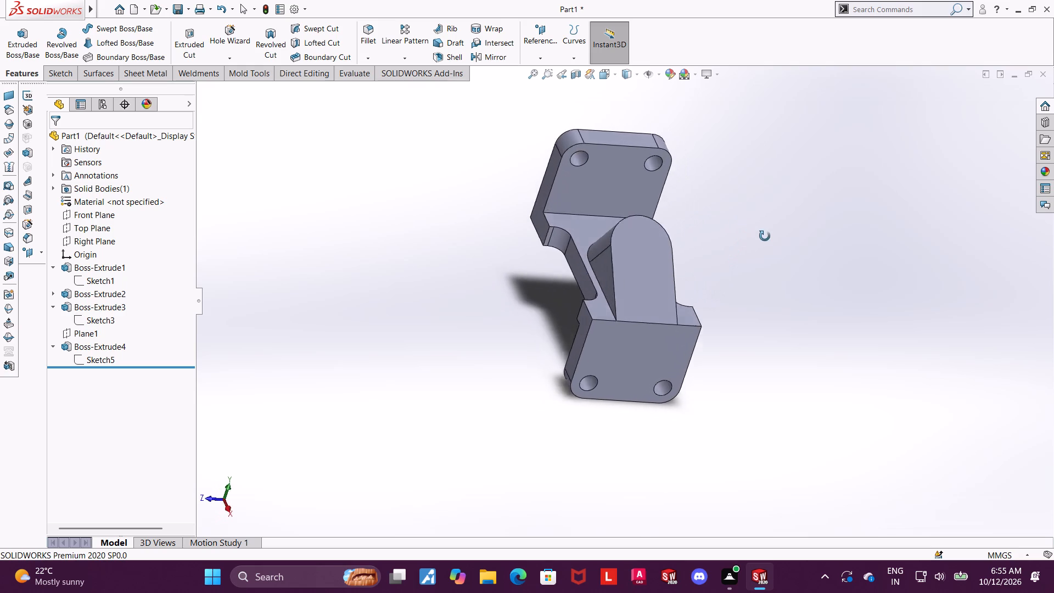
pyautogui.moveTo(765, 236); pyautogui.dragTo(731, 234, button='middle')
pyautogui.scroll(-2, 729, 232)
pyautogui.moveTo(722, 239); pyautogui.dragTo(695, 236, button='middle')
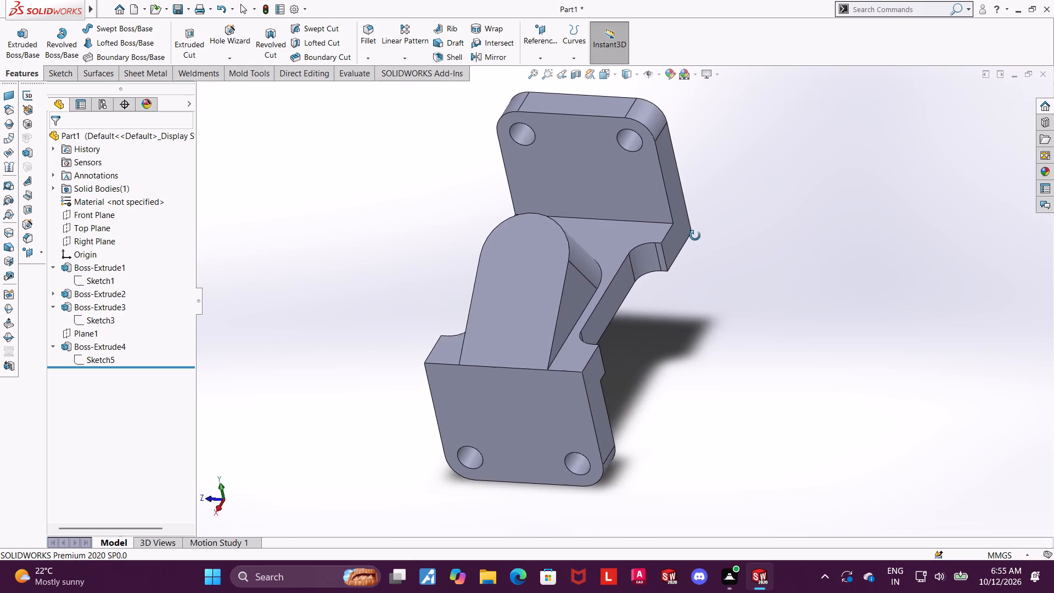
pyautogui.moveTo(695, 236); pyautogui.dragTo(707, 244, button='middle')
pyautogui.press('Escape')
pyautogui.press('Escape')
pyautogui.click(76, 358)
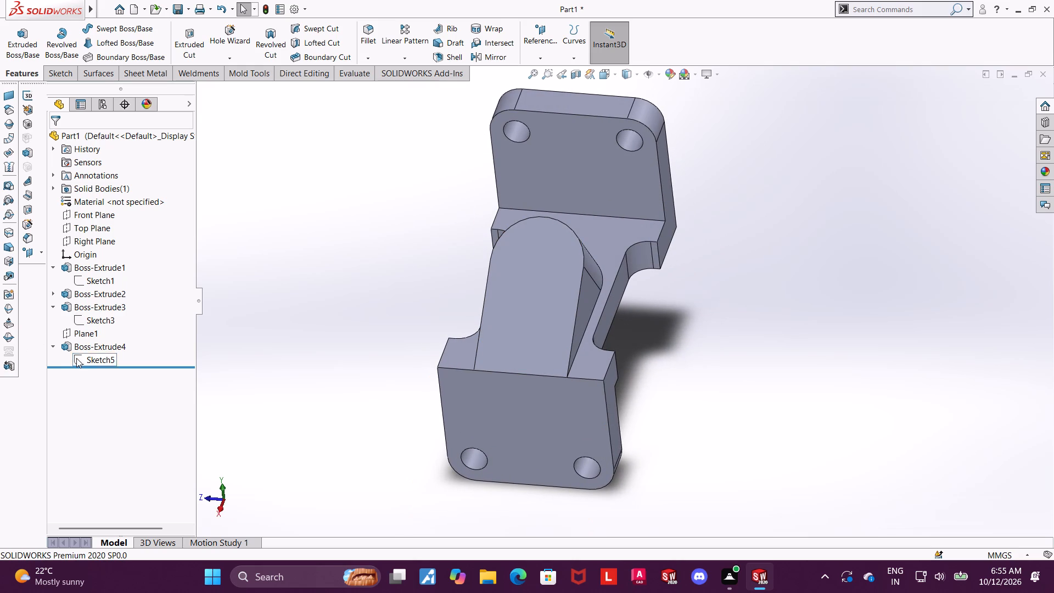
pyautogui.moveTo(850, 347); pyautogui.dragTo(815, 329, button='middle')
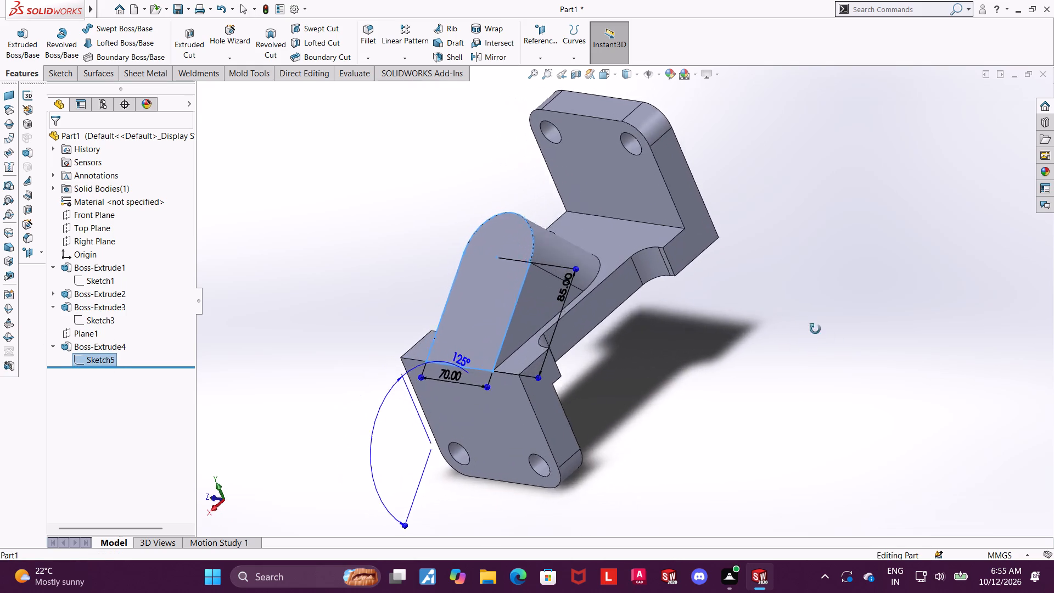
pyautogui.moveTo(815, 329); pyautogui.dragTo(817, 322, button='middle')
pyautogui.click(599, 77)
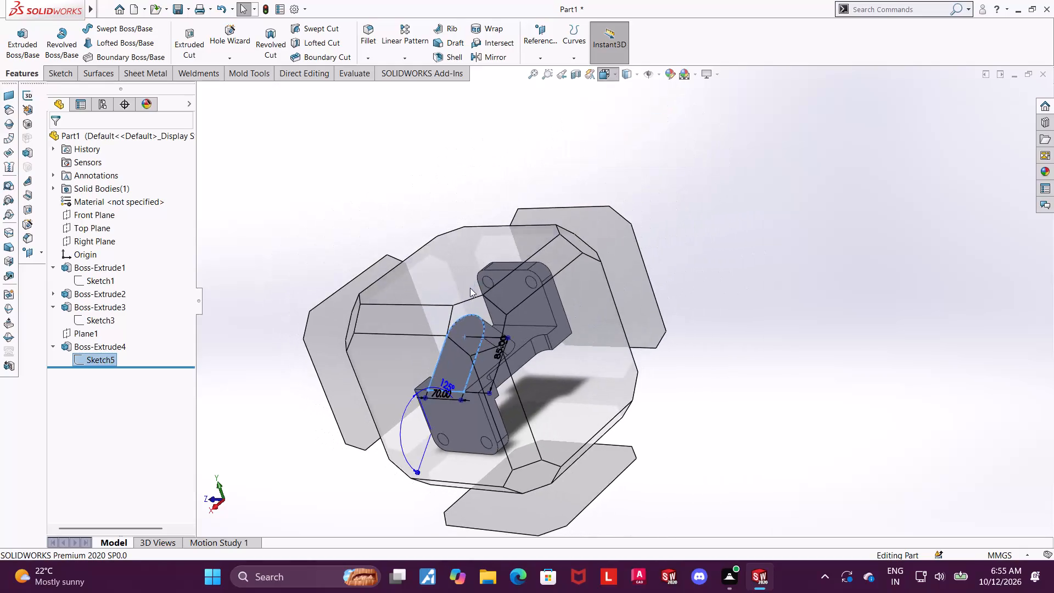
pyautogui.click(470, 288)
pyautogui.scroll(1, 731, 355)
pyautogui.scroll(3, 817, 335)
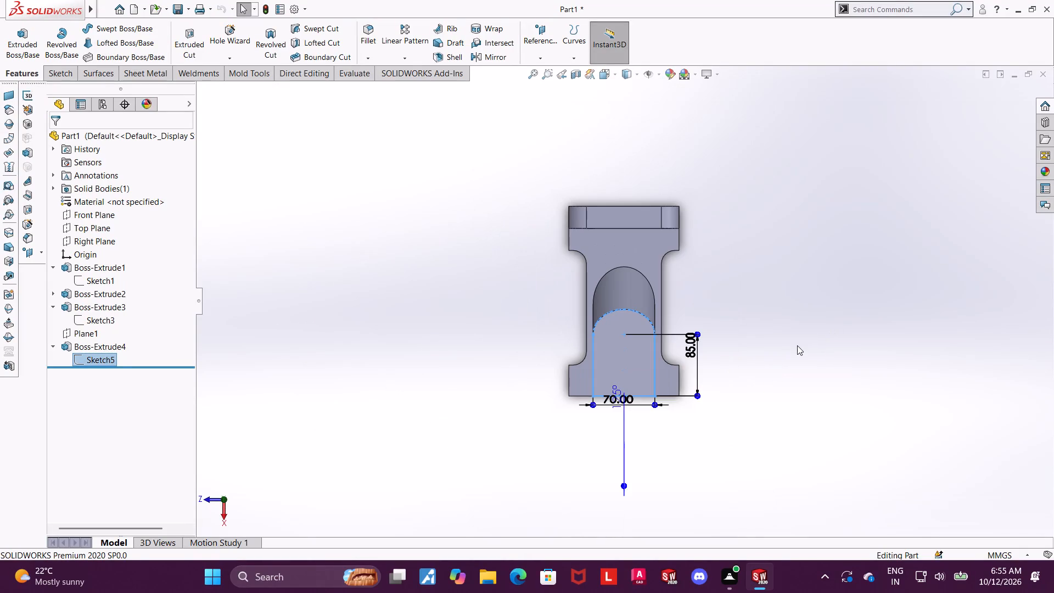
pyautogui.press('Escape')
pyautogui.press('Escape')
pyautogui.moveTo(749, 345); pyautogui.dragTo(663, 179, button='middle')
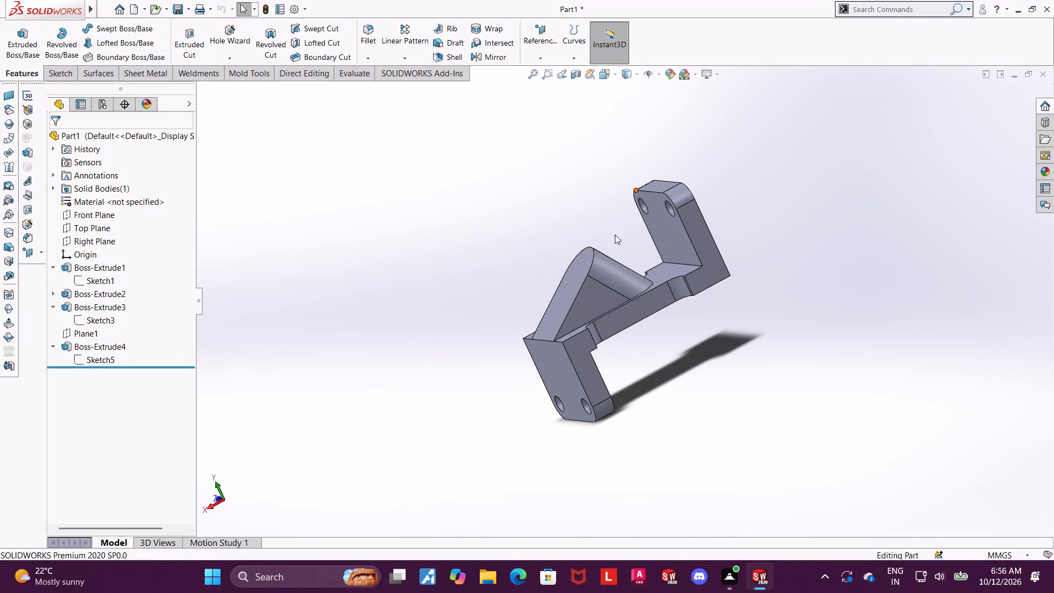
pyautogui.moveTo(657, 327); pyautogui.dragTo(709, 299, button='middle')
pyautogui.press('Escape')
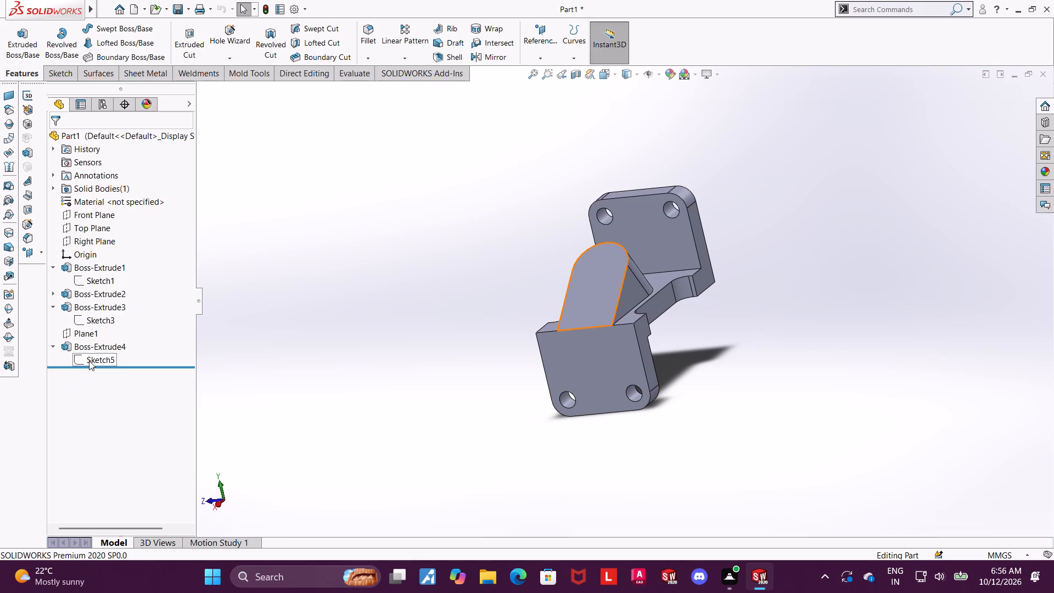
# Open the angled boss's profile sketch for editing and examine it face-on and from tilted views.
pyautogui.click(89, 361)
pyautogui.click(97, 335)
pyautogui.click(97, 358)
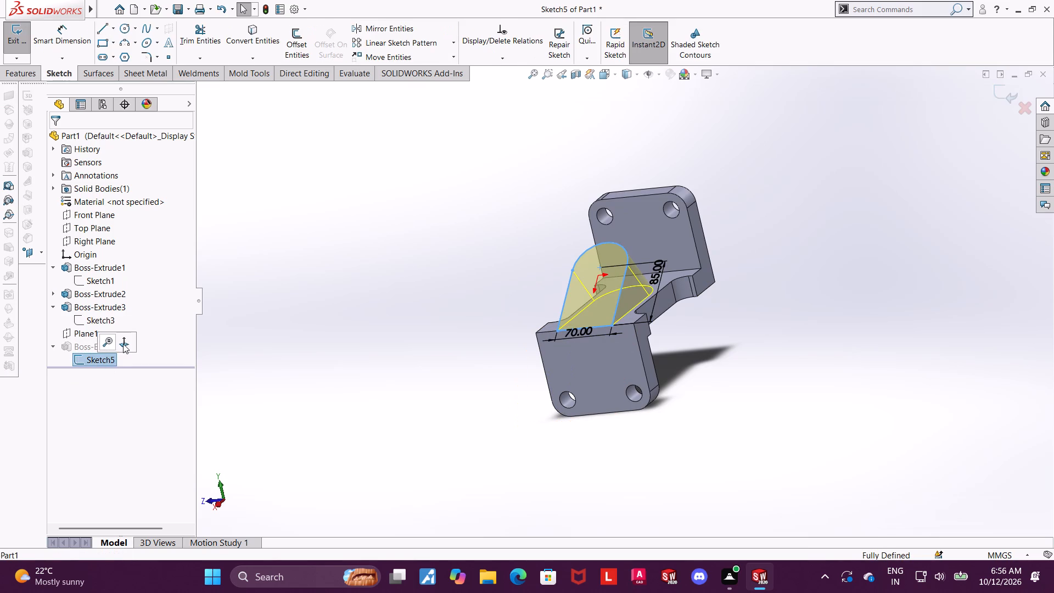
pyautogui.click(123, 344)
pyautogui.scroll(3, 568, 260)
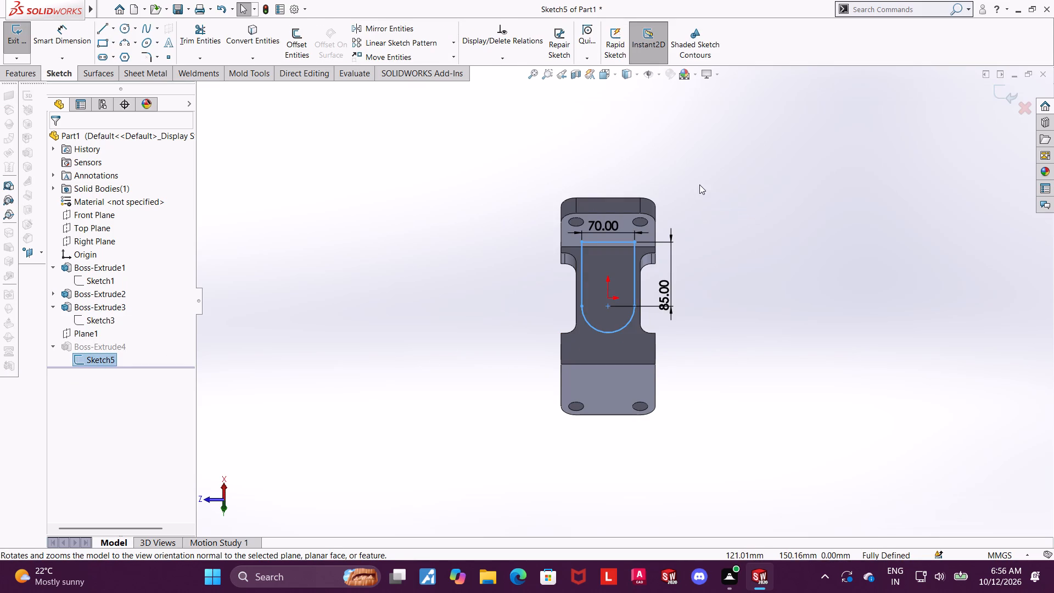
pyautogui.moveTo(694, 184); pyautogui.dragTo(694, 228, button='middle')
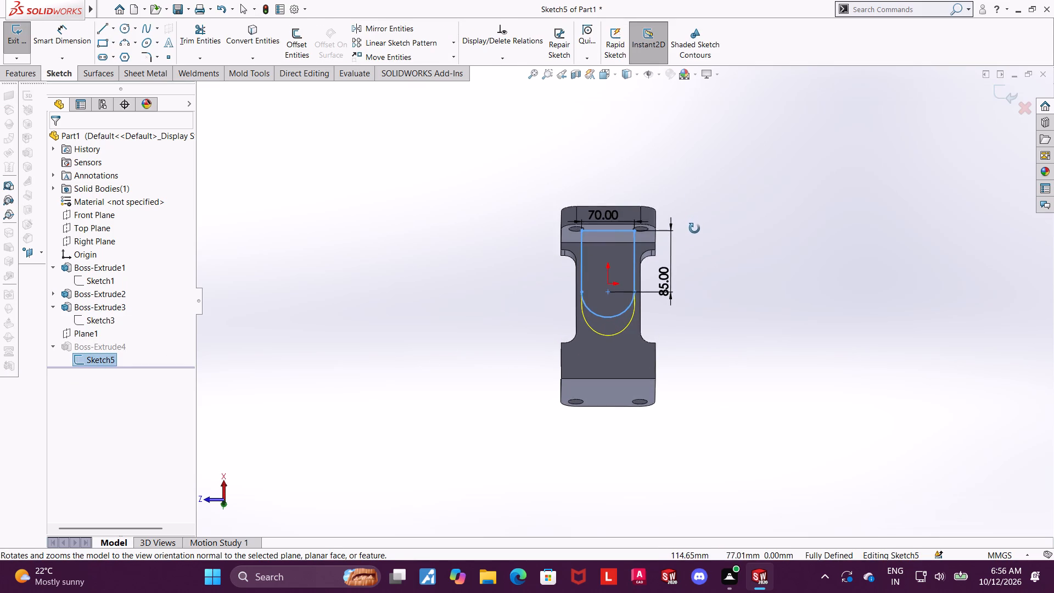
pyautogui.moveTo(694, 228); pyautogui.dragTo(697, 476, button='middle')
pyautogui.moveTo(653, 262); pyautogui.dragTo(649, 451, button='middle')
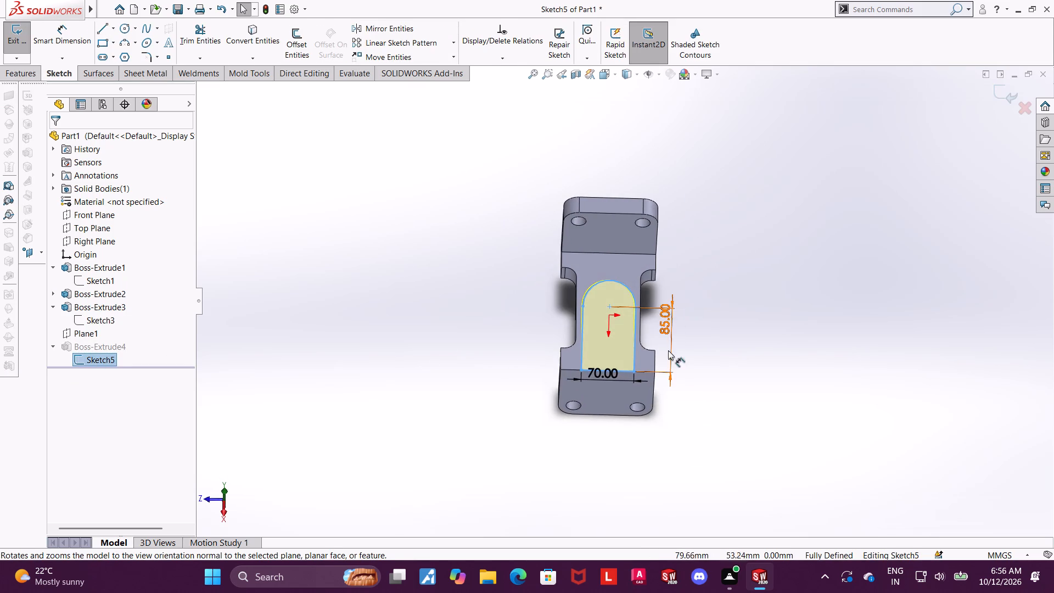
pyautogui.moveTo(701, 325); pyautogui.dragTo(694, 365, button='middle')
# Highlight Plane1 to examine how the sketch's reference plane sits against the base.
pyautogui.click(89, 333)
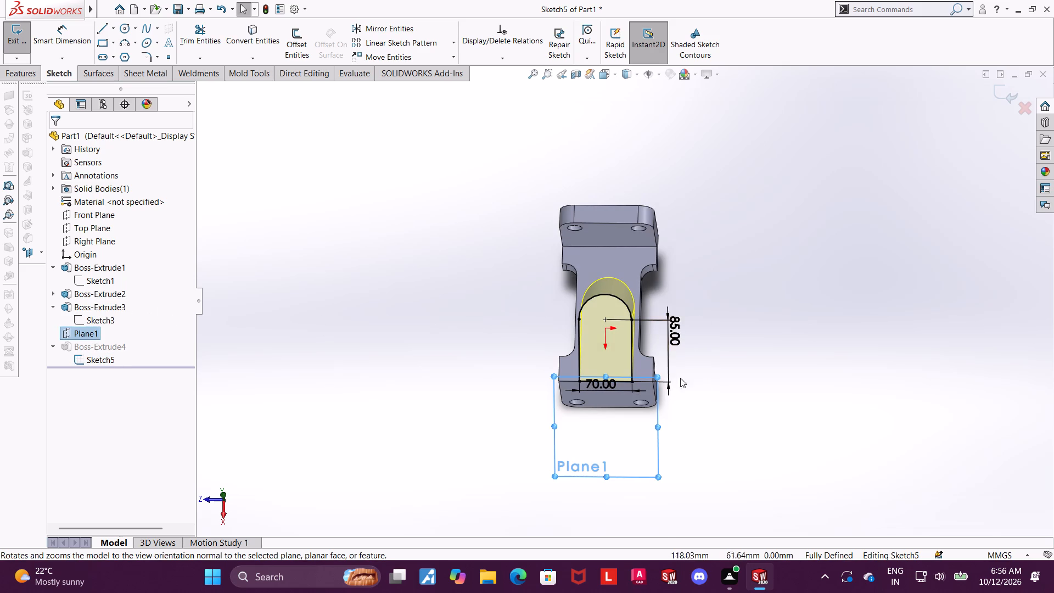
pyautogui.scroll(-2, 637, 398)
pyautogui.press('Escape')
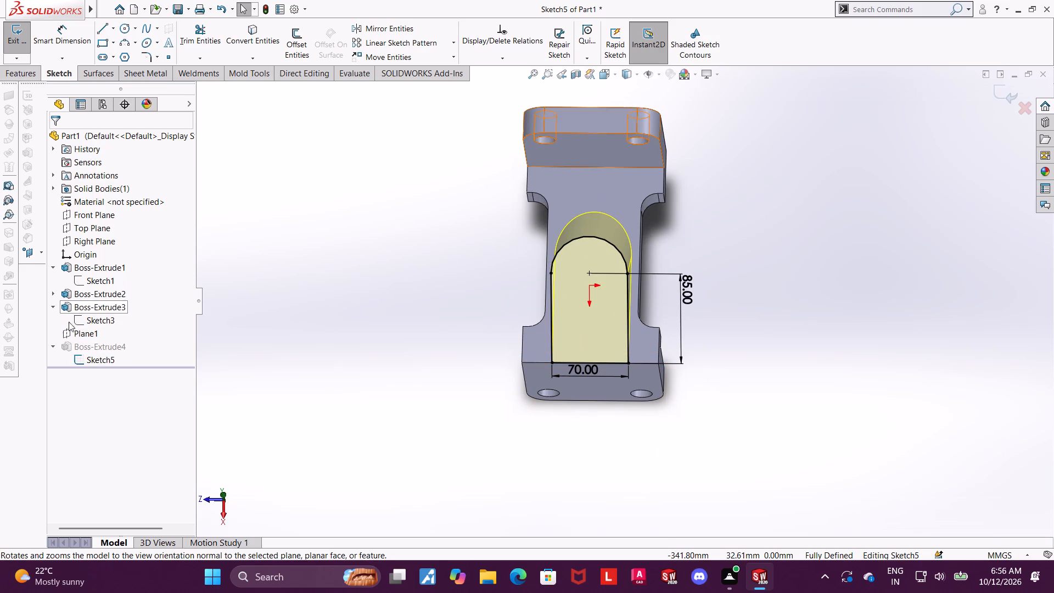
pyautogui.click(96, 317)
pyautogui.press('Escape')
pyautogui.click(94, 339)
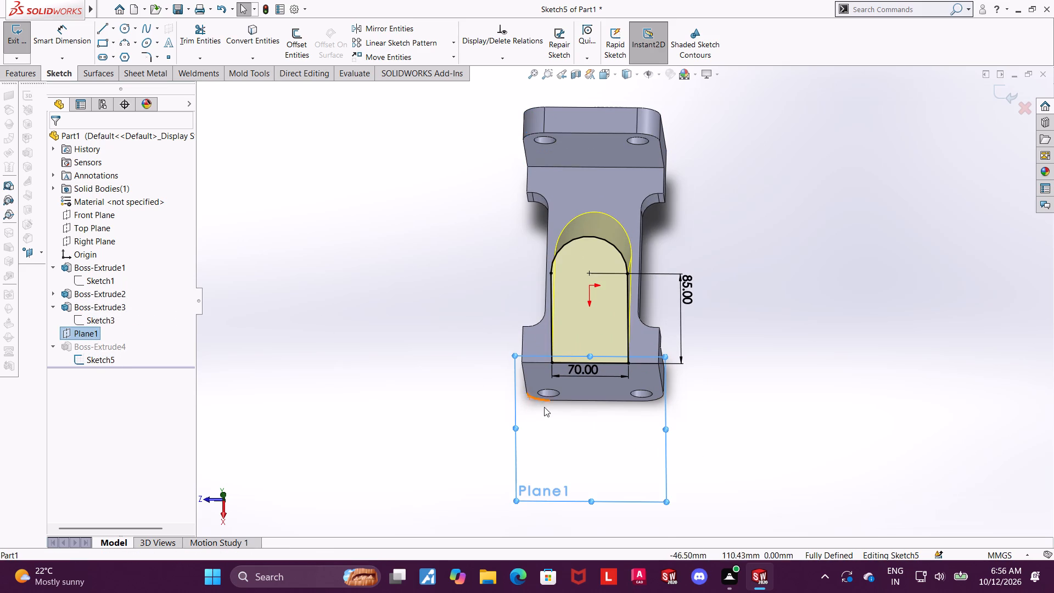
pyautogui.rightClick(547, 412)
pyautogui.press('Escape')
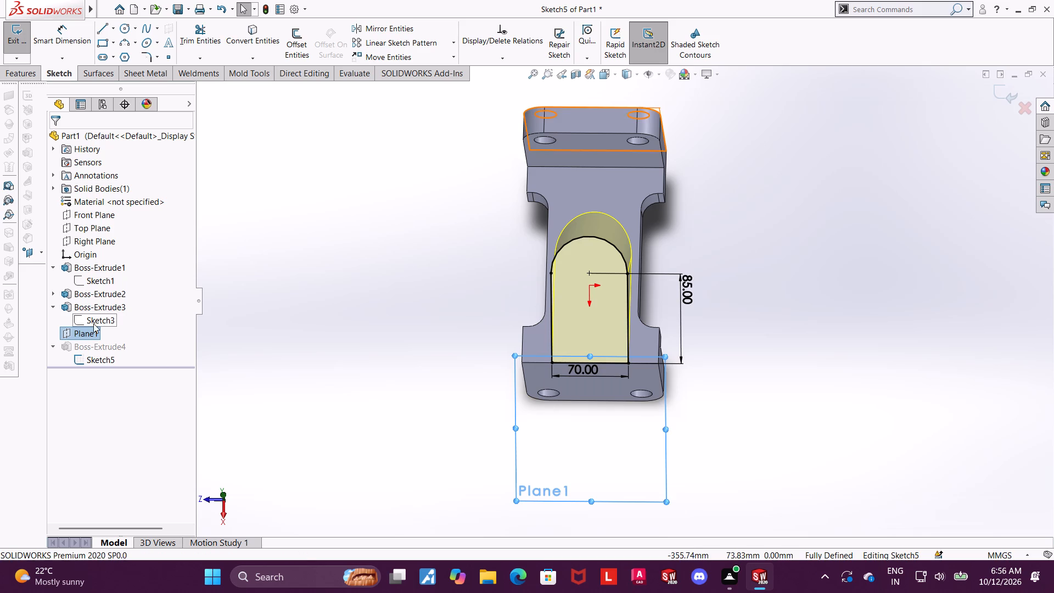
pyautogui.press('Escape')
# Examine the 70 mm wide round-ended profile and its boss preview against the base, and exit the sketch.
pyautogui.moveTo(745, 319); pyautogui.dragTo(750, 297, button='middle')
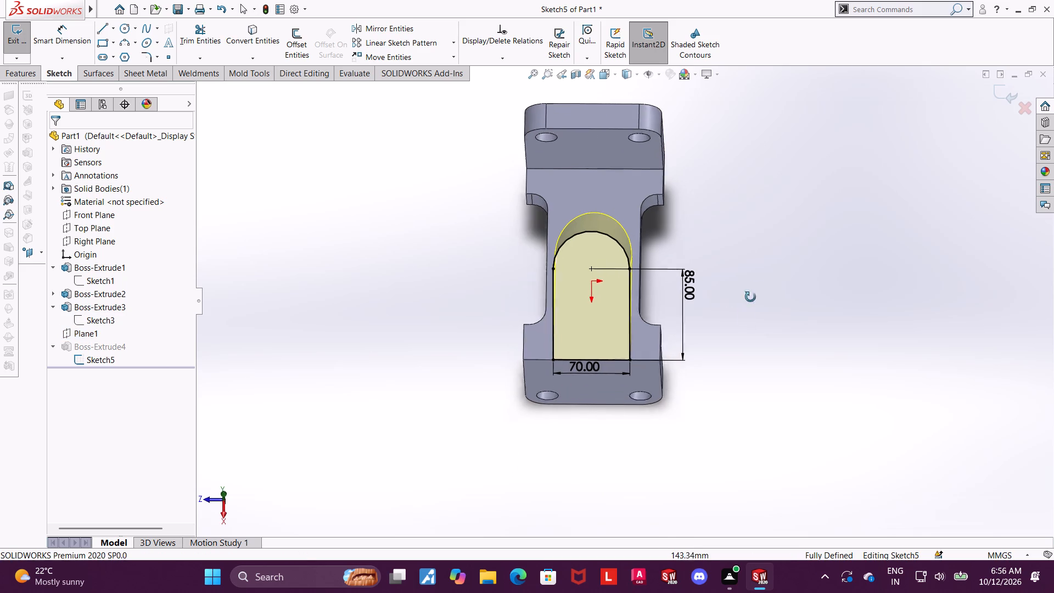
pyautogui.moveTo(750, 297); pyautogui.dragTo(749, 255, button='middle')
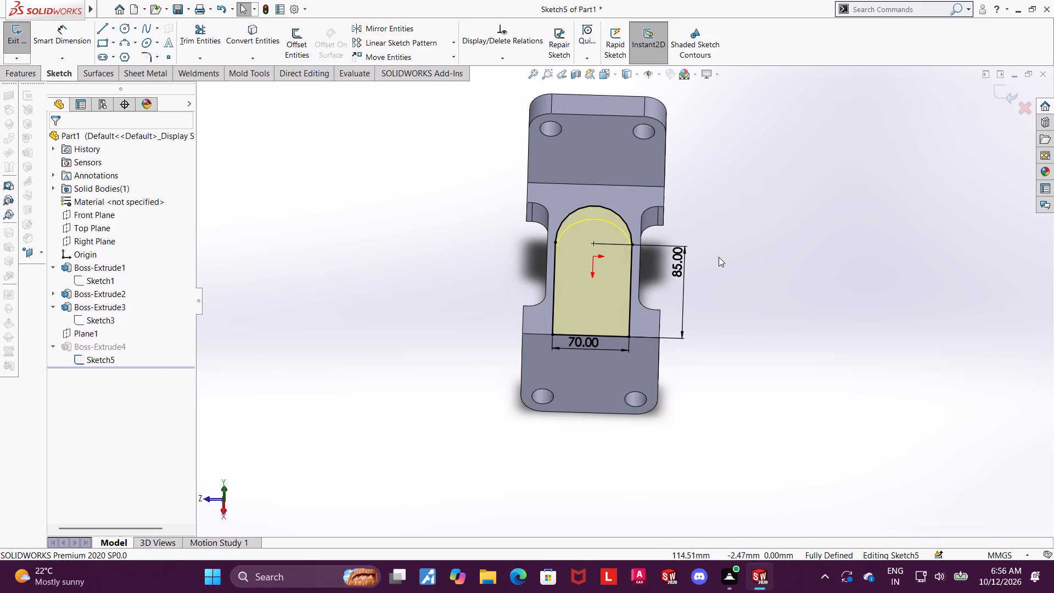
pyautogui.middleClick(711, 294)
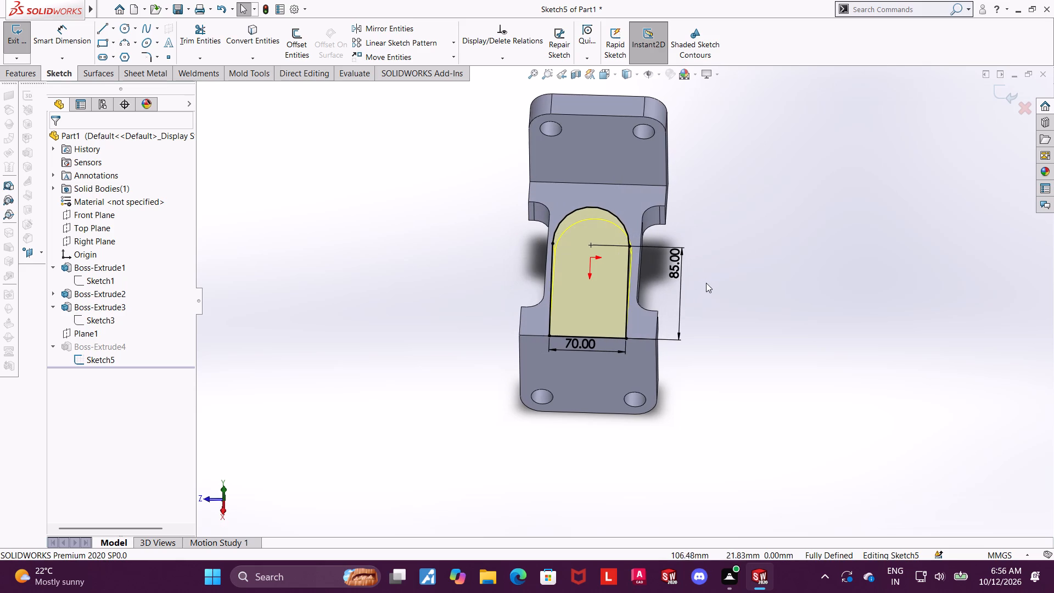
pyautogui.scroll(-2, 699, 275)
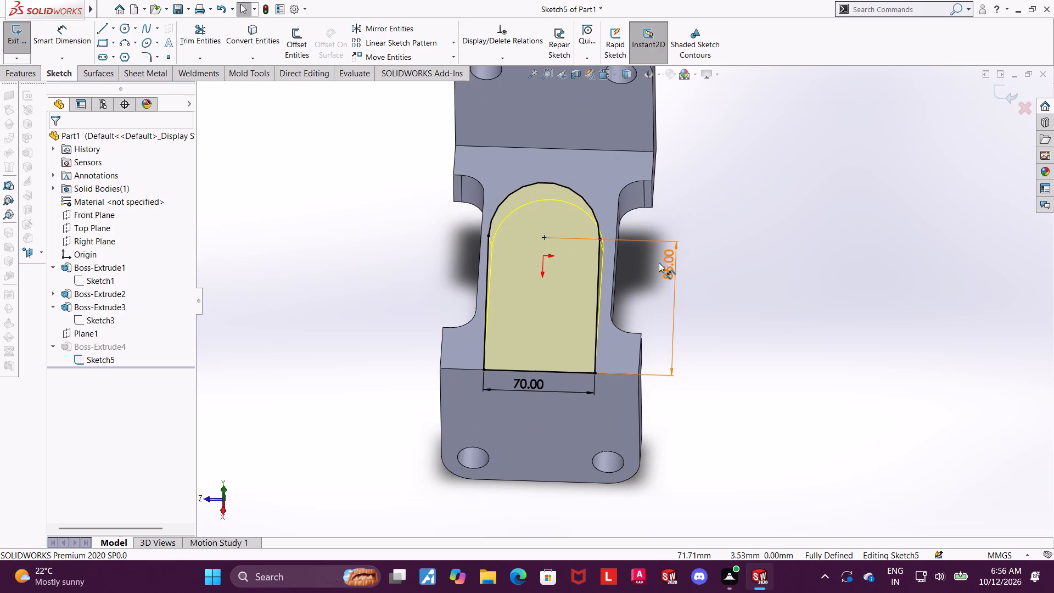
pyautogui.scroll(1, 694, 280)
pyautogui.scroll(2, 730, 309)
pyautogui.moveTo(686, 280); pyautogui.dragTo(670, 287, button='middle')
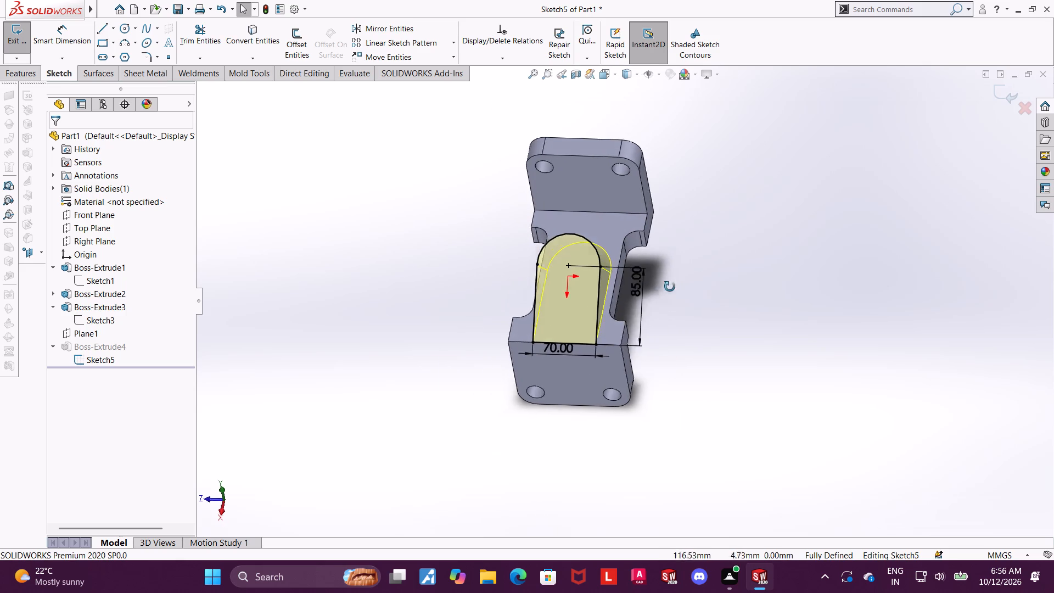
pyautogui.moveTo(670, 287); pyautogui.dragTo(665, 290, button='middle')
pyautogui.scroll(-3, 621, 286)
pyautogui.scroll(1, 633, 310)
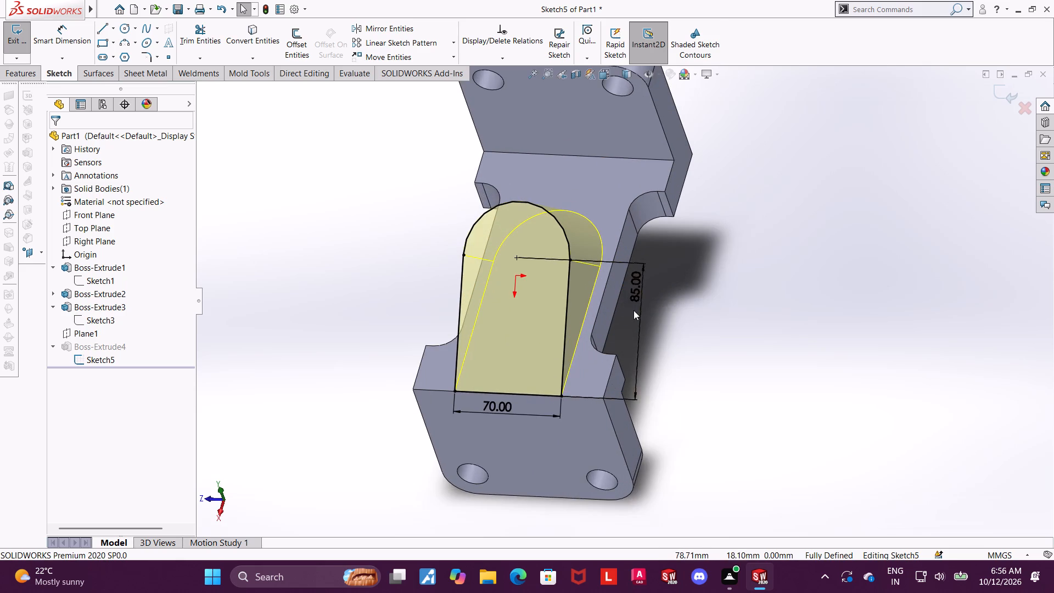
pyautogui.scroll(1, 633, 310)
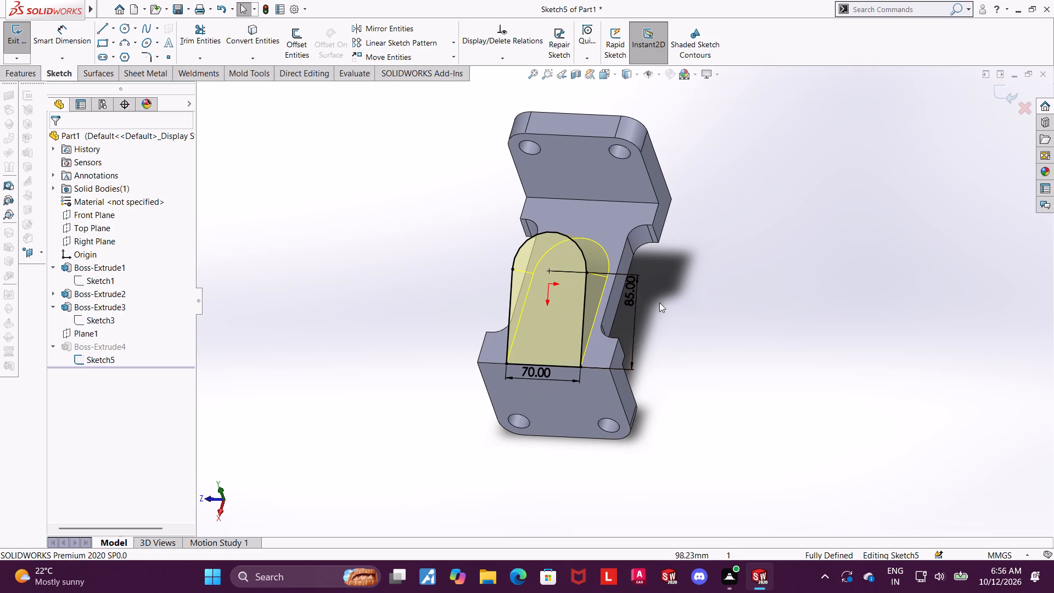
pyautogui.scroll(1, 675, 280)
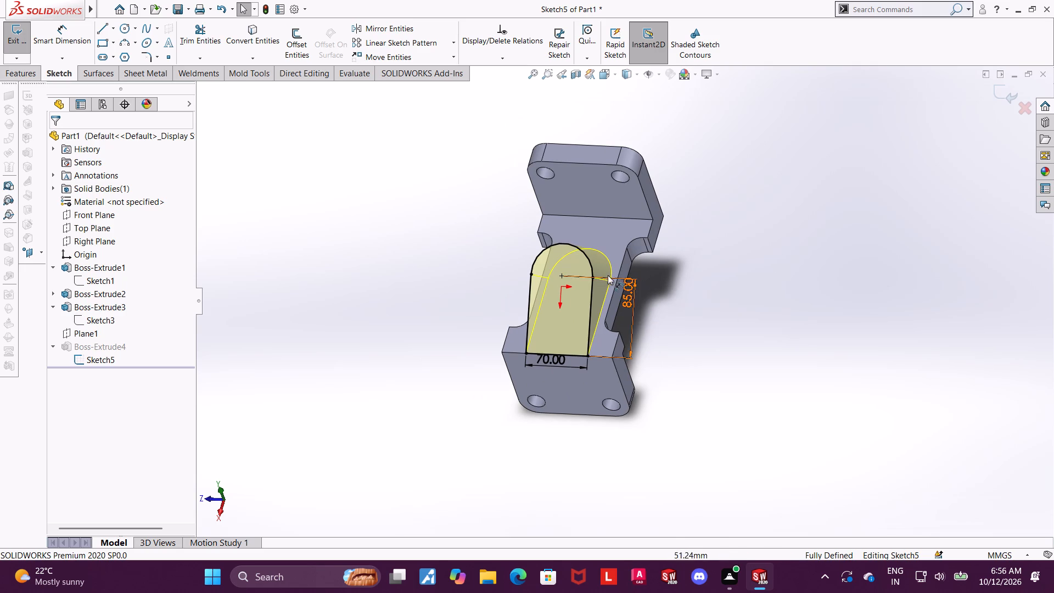
pyautogui.scroll(-2, 638, 295)
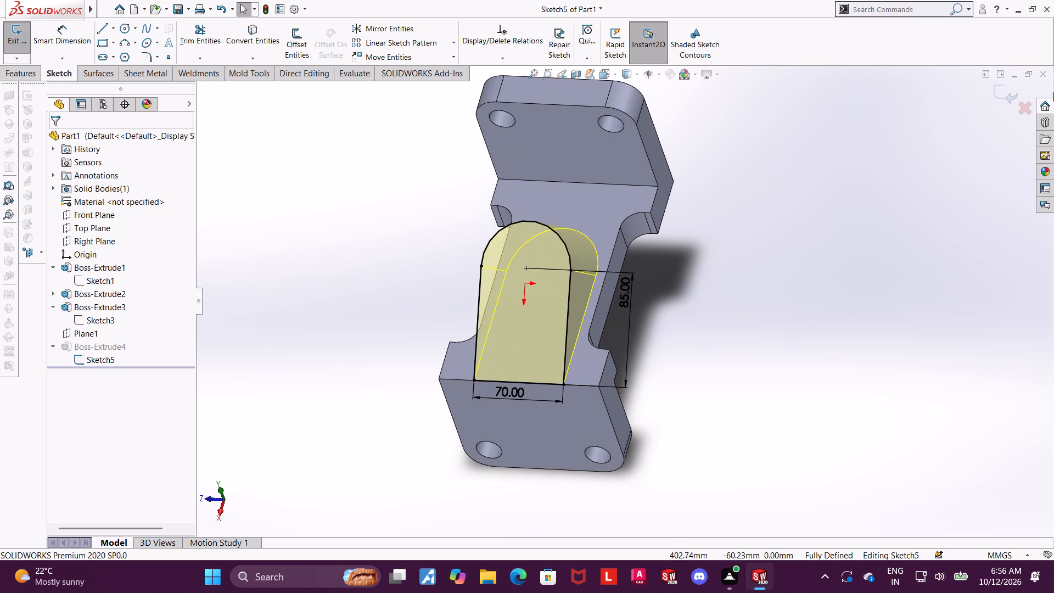
pyautogui.click(1011, 92)
# Start a Hole Wizard counterbore hole and set its standard to ANSI Metric.
pyautogui.scroll(1, 542, 344)
pyautogui.moveTo(568, 343); pyautogui.dragTo(569, 307, button='middle')
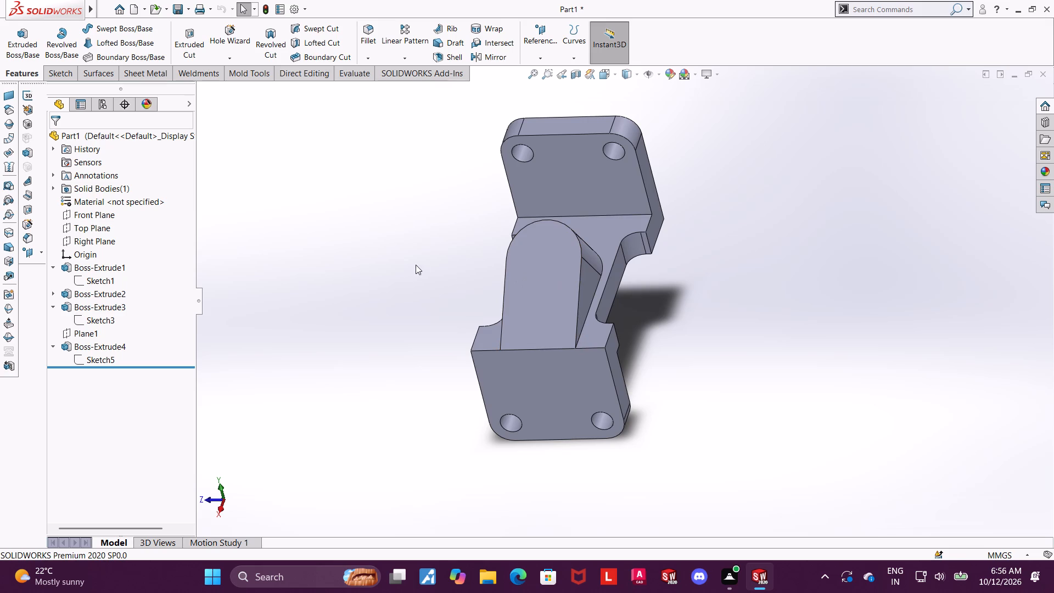
pyautogui.click(244, 33)
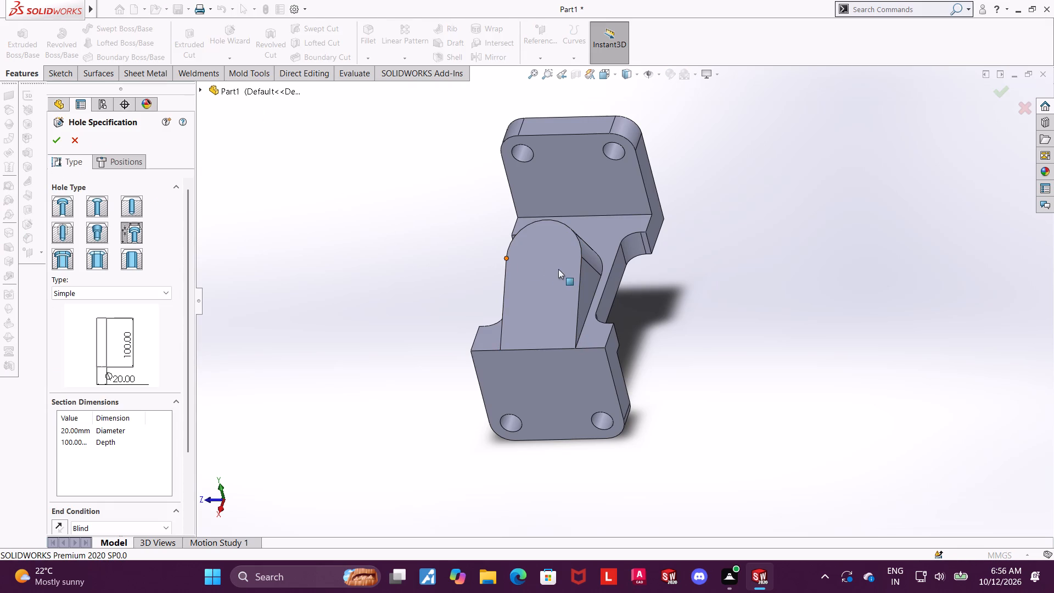
pyautogui.click(58, 207)
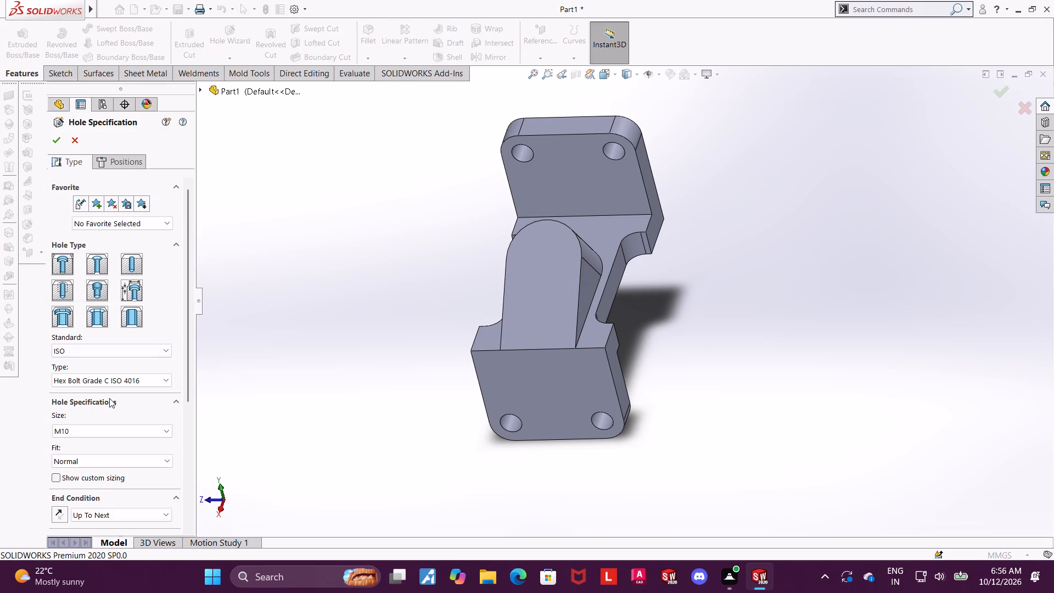
pyautogui.moveTo(187, 376); pyautogui.dragTo(189, 398)
pyautogui.click(141, 316)
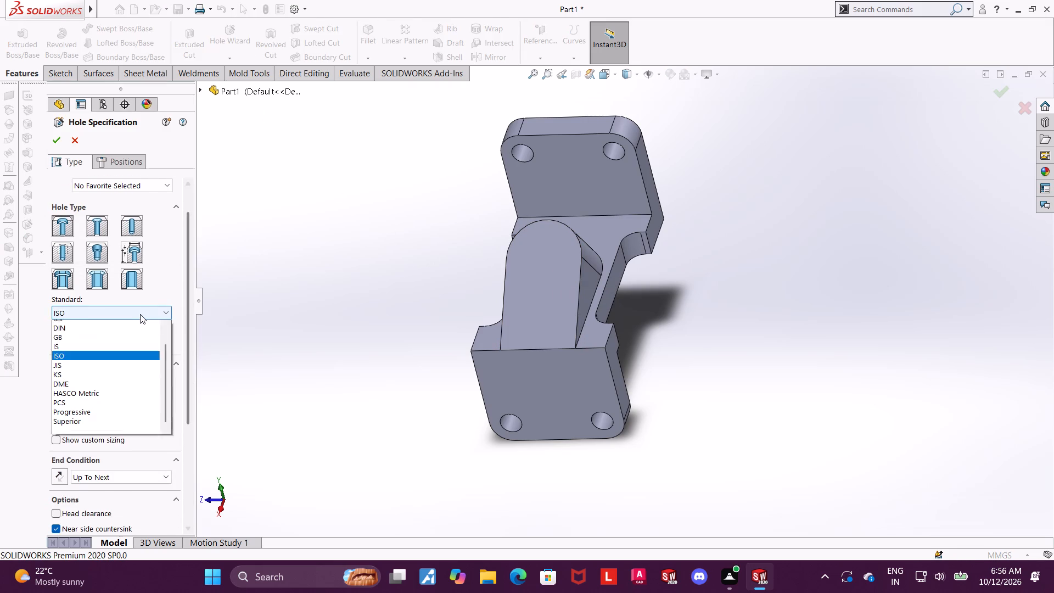
pyautogui.scroll(11, 86, 402)
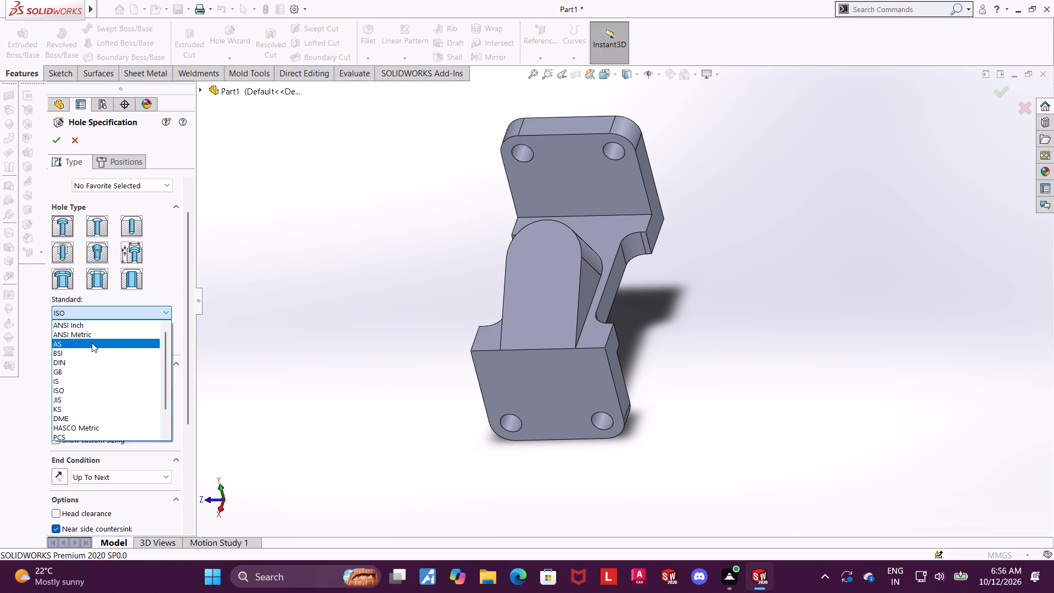
pyautogui.click(92, 332)
pyautogui.moveTo(192, 365); pyautogui.dragTo(192, 377)
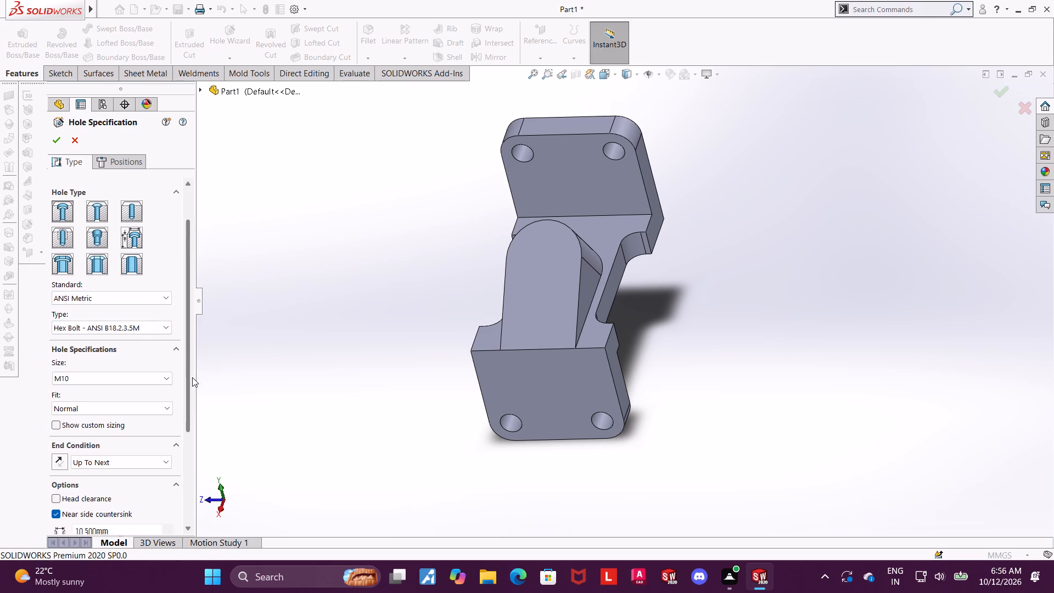
pyautogui.moveTo(192, 377); pyautogui.dragTo(189, 434)
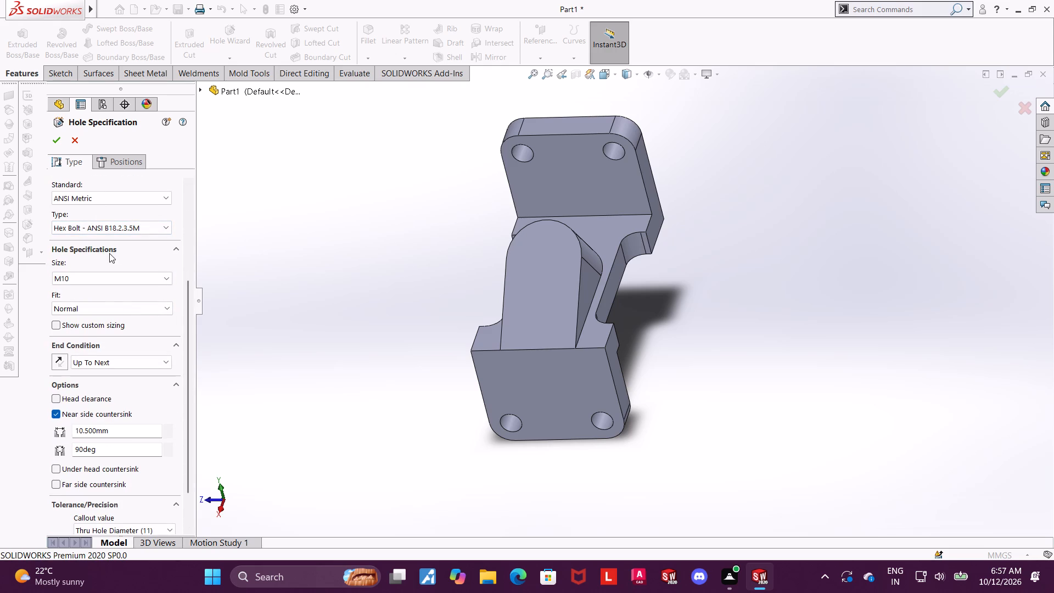
# Specify the counterbore for a Hex Bolt - ANSI B18.2.3.5M fastener at size M30.
pyautogui.click(106, 230)
pyautogui.scroll(-3, 89, 261)
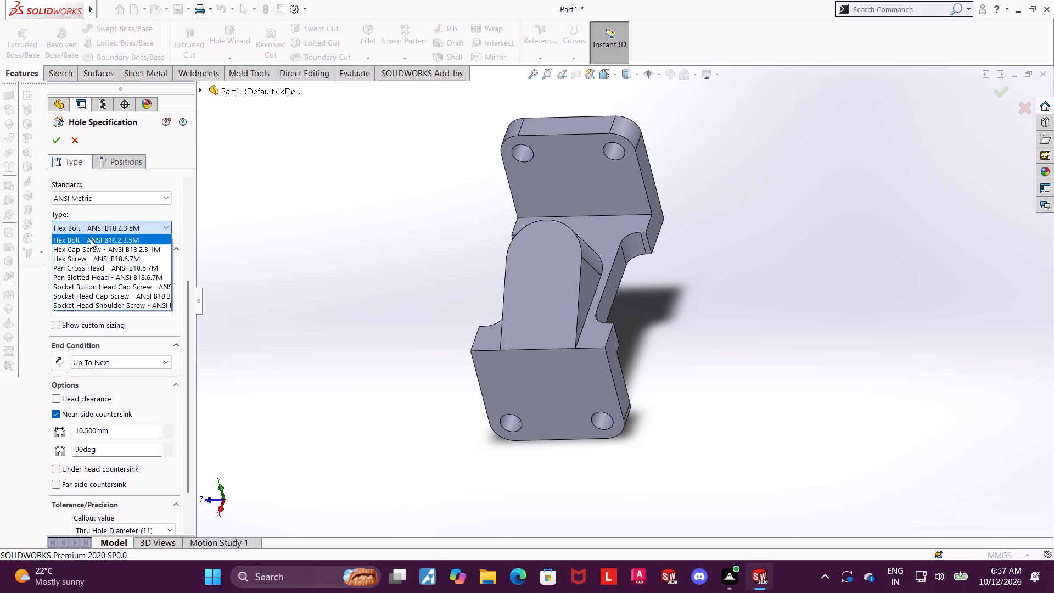
pyautogui.click(91, 239)
pyautogui.scroll(1, 98, 257)
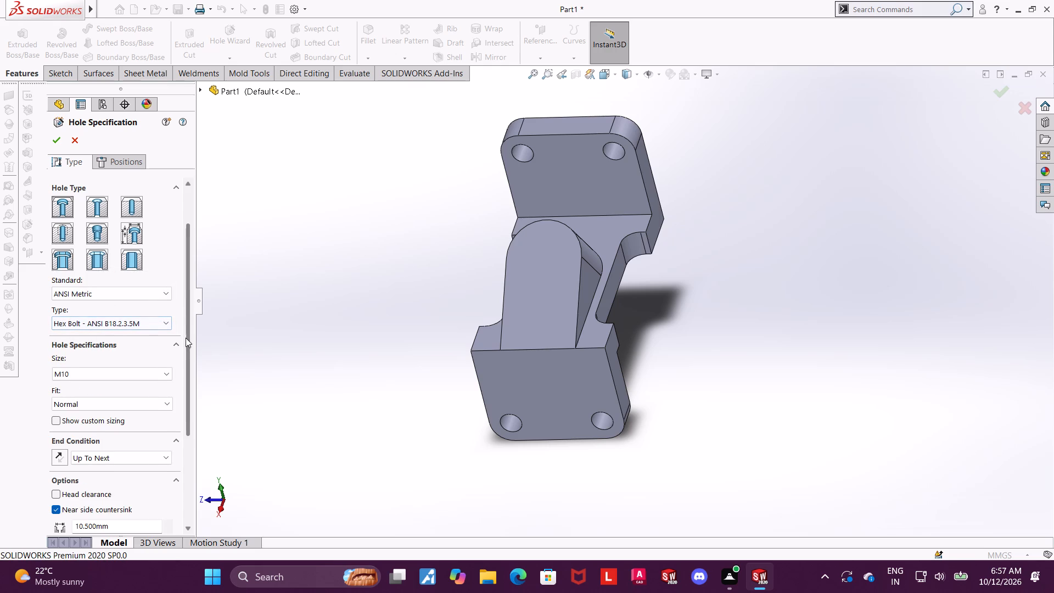
pyautogui.moveTo(186, 338); pyautogui.dragTo(186, 348)
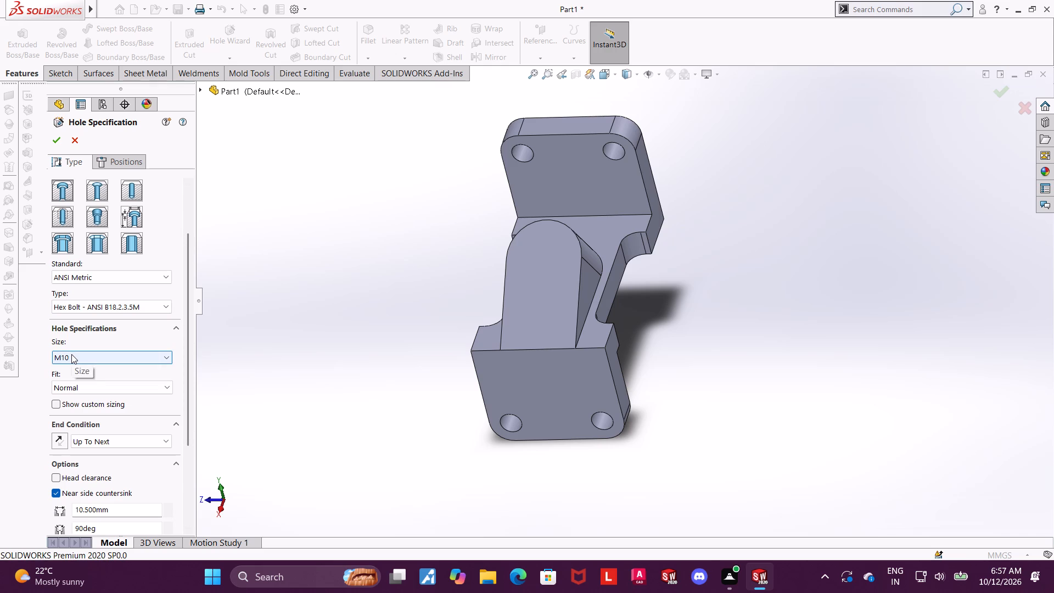
pyautogui.click(71, 354)
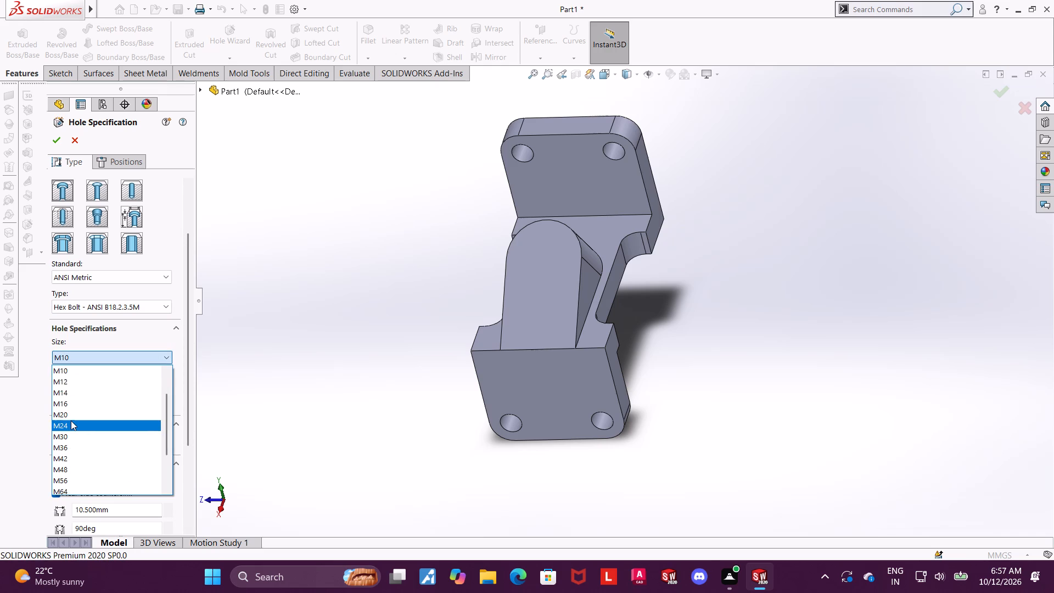
pyautogui.click(71, 421)
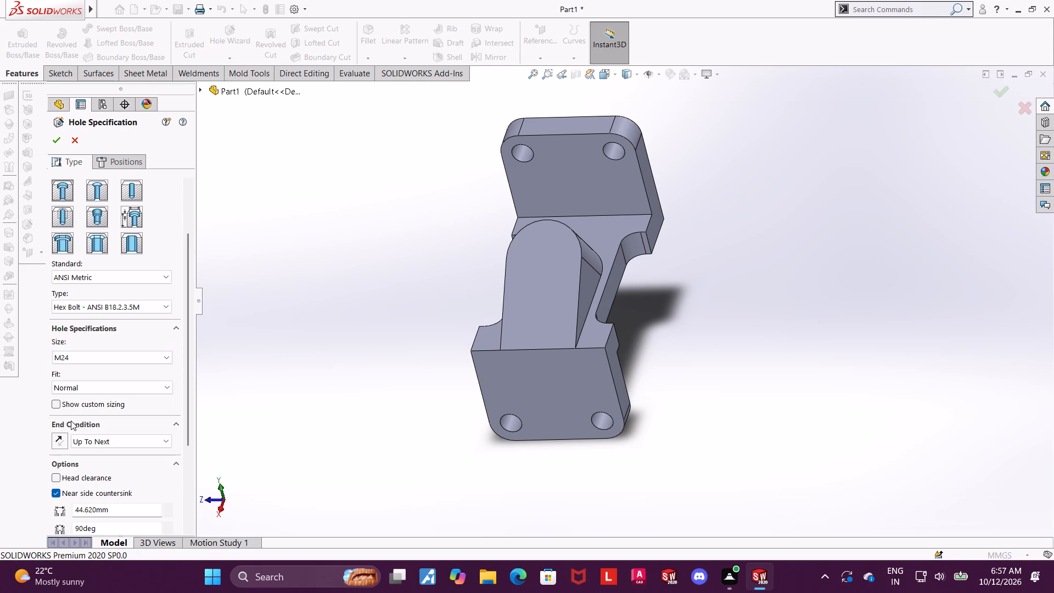
pyautogui.scroll(-1, 117, 355)
# Set the counterbore hole's end condition to Through All.
pyautogui.moveTo(190, 396); pyautogui.dragTo(195, 429)
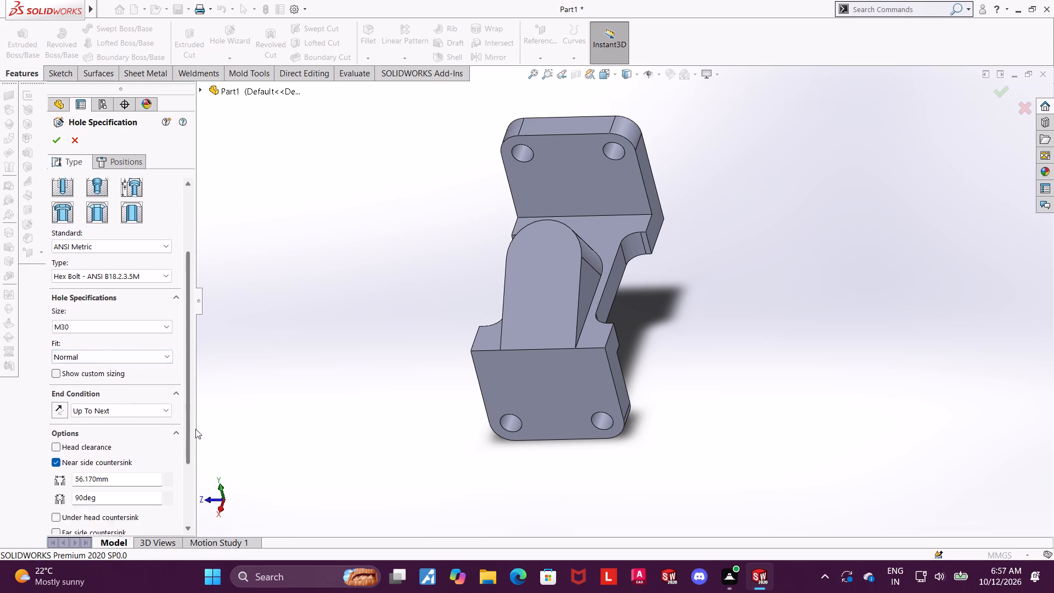
pyautogui.moveTo(195, 429); pyautogui.dragTo(195, 455)
pyautogui.click(119, 347)
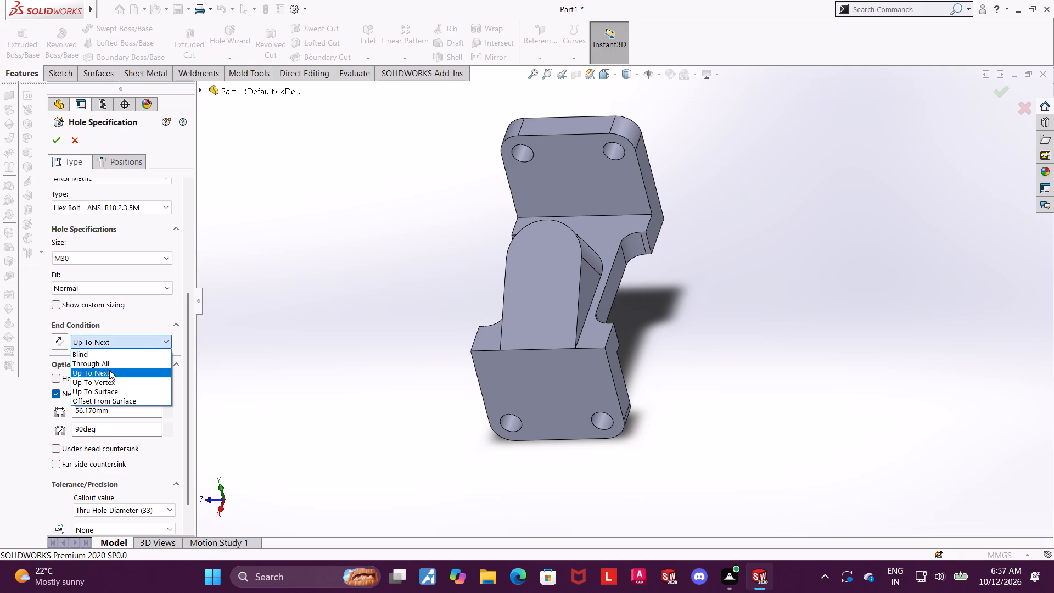
pyautogui.click(111, 362)
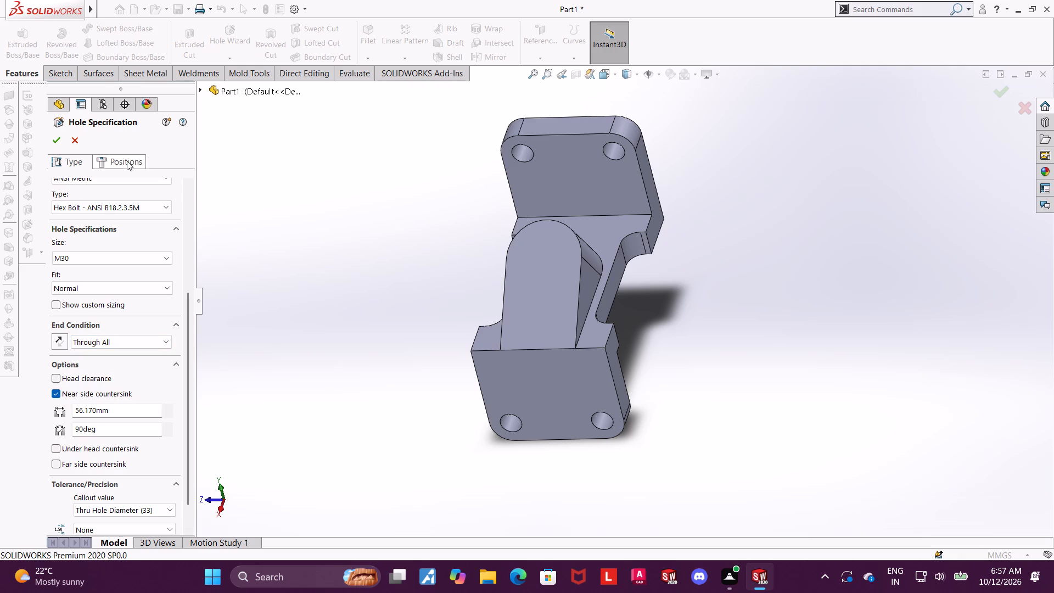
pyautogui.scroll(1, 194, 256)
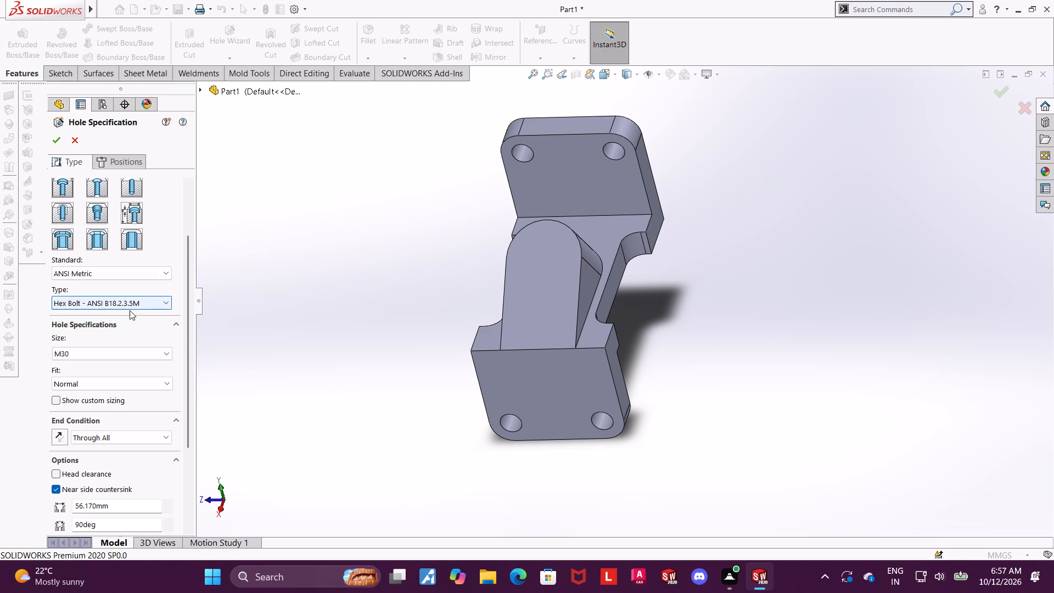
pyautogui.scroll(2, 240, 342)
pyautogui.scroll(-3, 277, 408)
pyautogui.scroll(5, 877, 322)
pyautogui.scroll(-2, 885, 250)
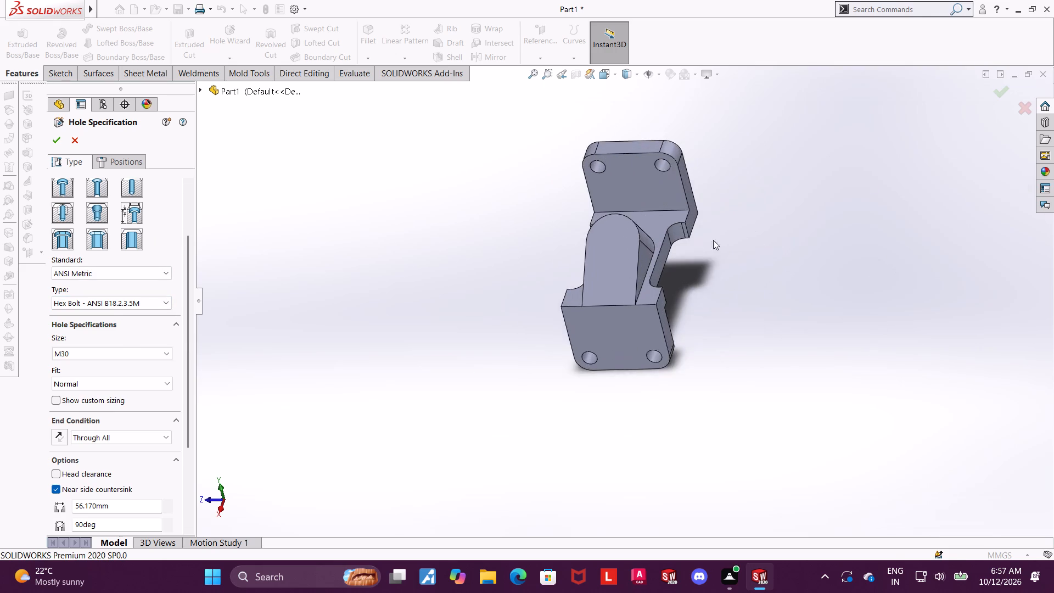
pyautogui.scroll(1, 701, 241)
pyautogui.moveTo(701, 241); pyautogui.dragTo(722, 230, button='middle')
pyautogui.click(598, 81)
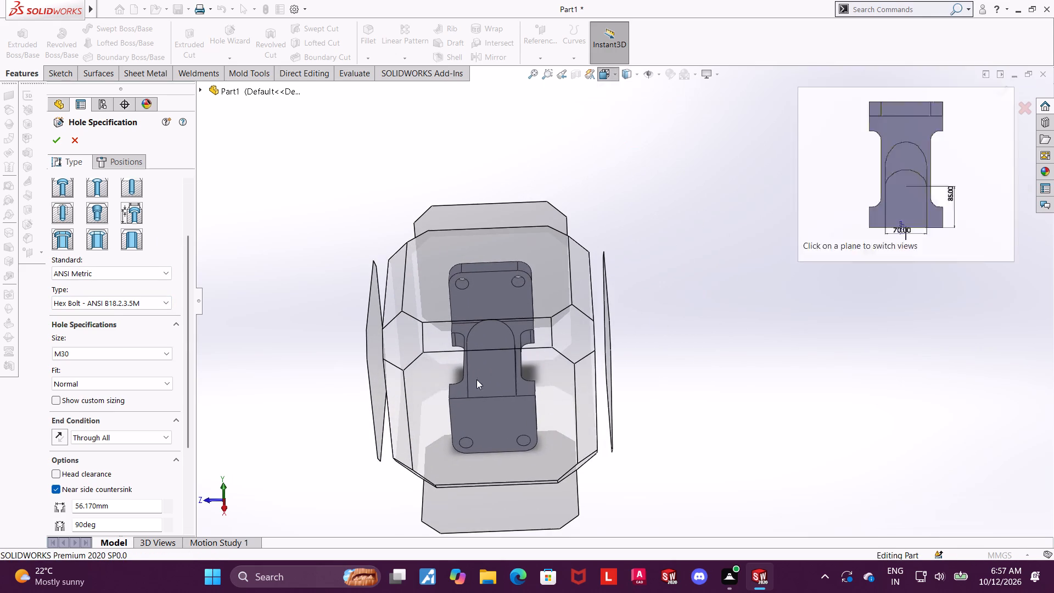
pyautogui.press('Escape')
# Restart the Hole Wizard counterbore with the boss's flat face viewed head-on, using size M24 and end condition Through All.
pyautogui.rightClick(611, 266)
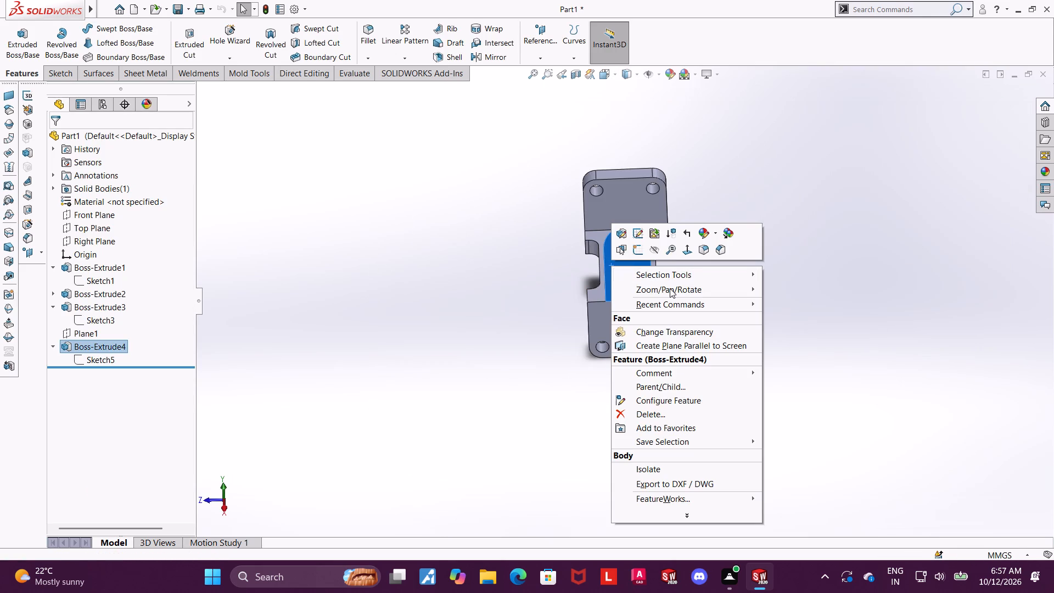
pyautogui.click(686, 253)
pyautogui.click(721, 154)
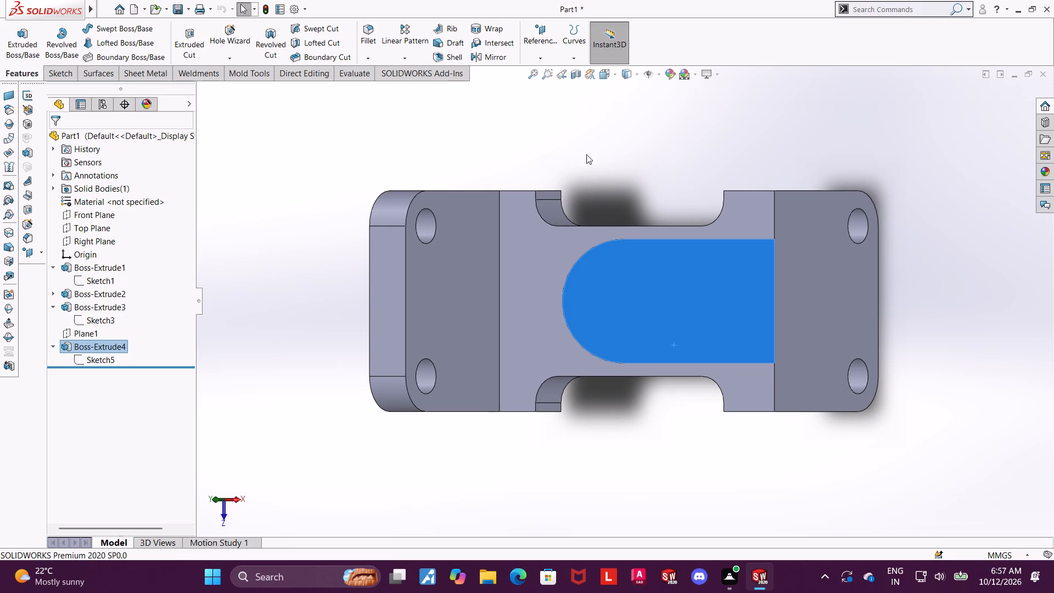
pyautogui.click(231, 44)
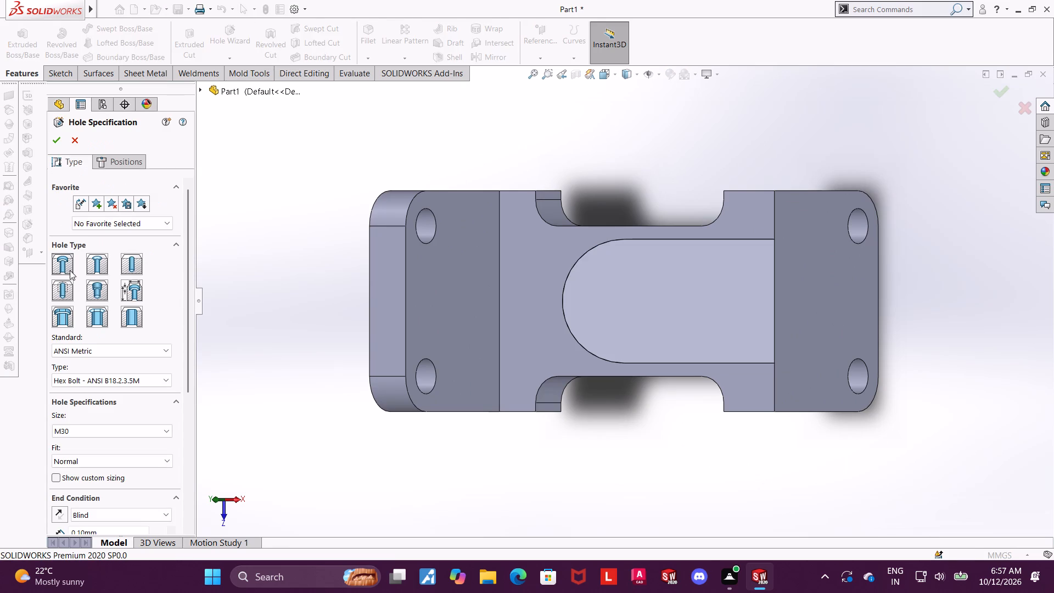
pyautogui.moveTo(188, 366); pyautogui.dragTo(187, 437)
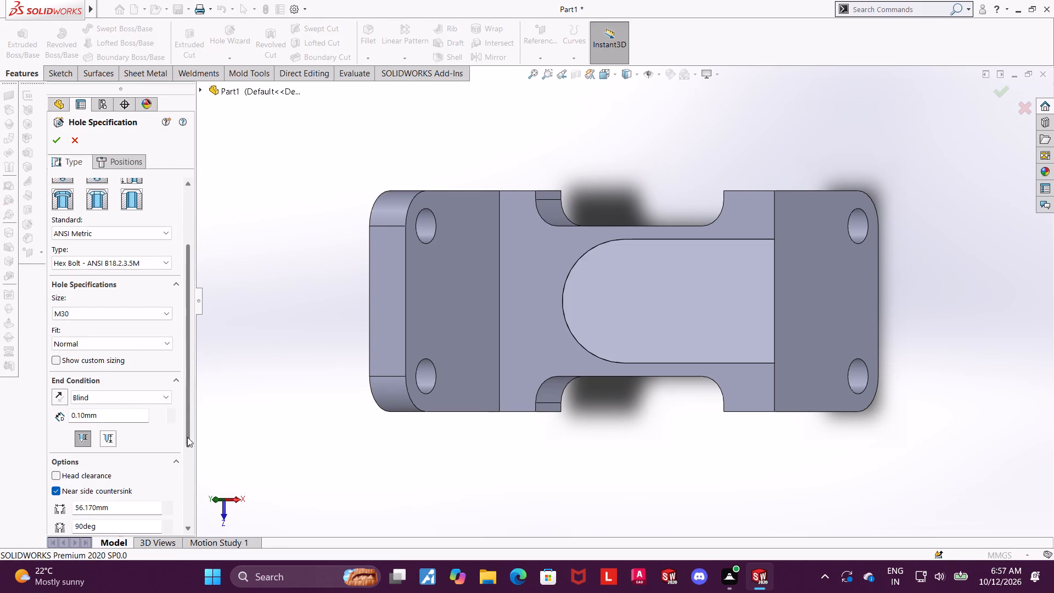
pyautogui.moveTo(187, 437); pyautogui.dragTo(187, 438)
pyautogui.click(98, 304)
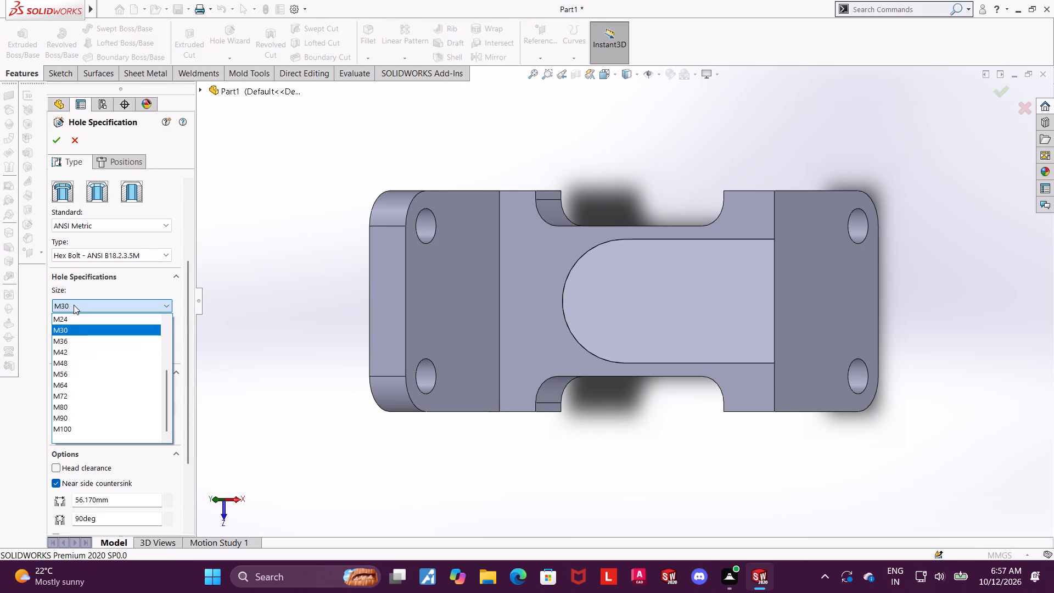
pyautogui.click(72, 318)
pyautogui.moveTo(186, 320); pyautogui.dragTo(187, 345)
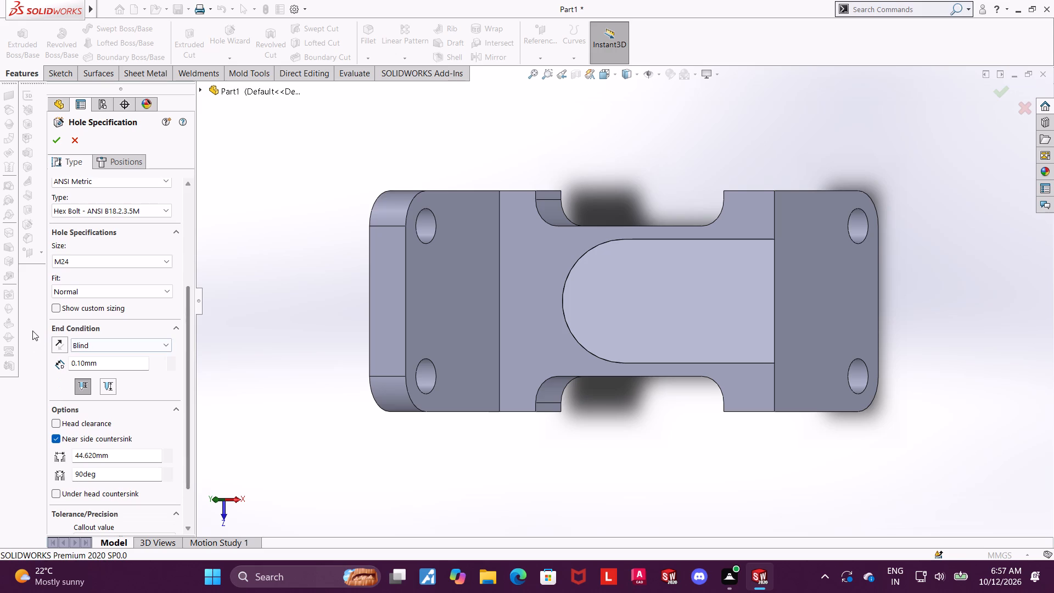
pyautogui.click(77, 352)
pyautogui.click(81, 346)
pyautogui.click(86, 367)
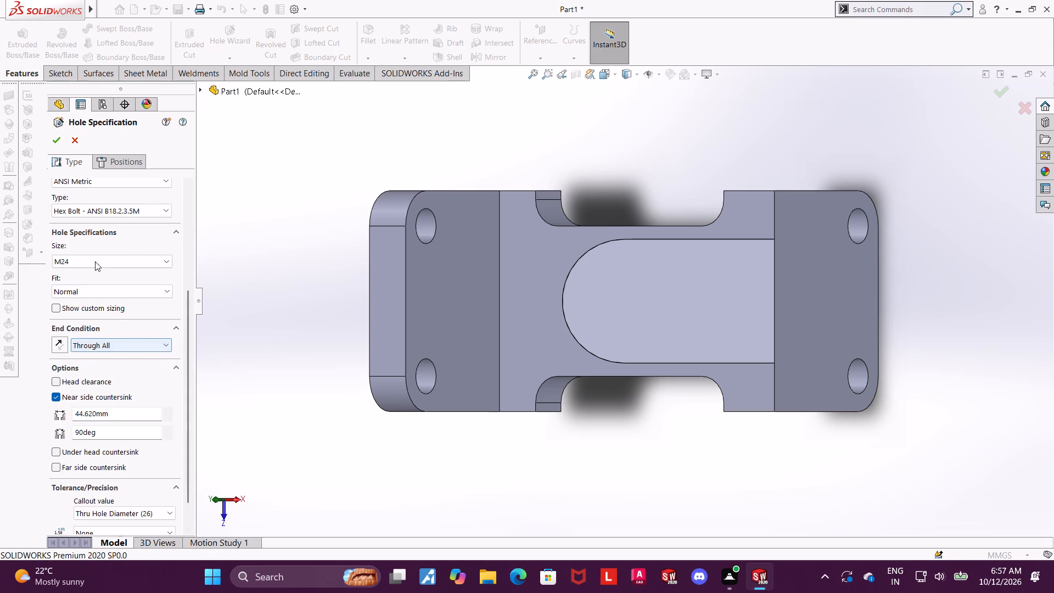
# Place the counterbore hole on the boss's flat face, make it concentric with the rounded end and finish the hole.
pyautogui.click(111, 166)
pyautogui.click(122, 276)
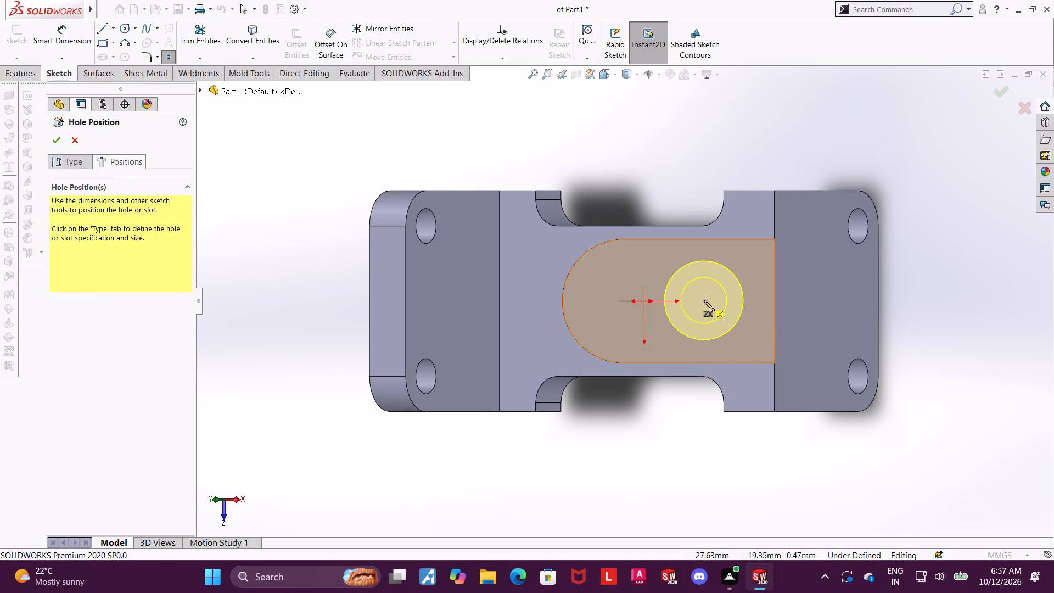
pyautogui.click(705, 298)
pyautogui.press('Escape')
pyautogui.press('Escape')
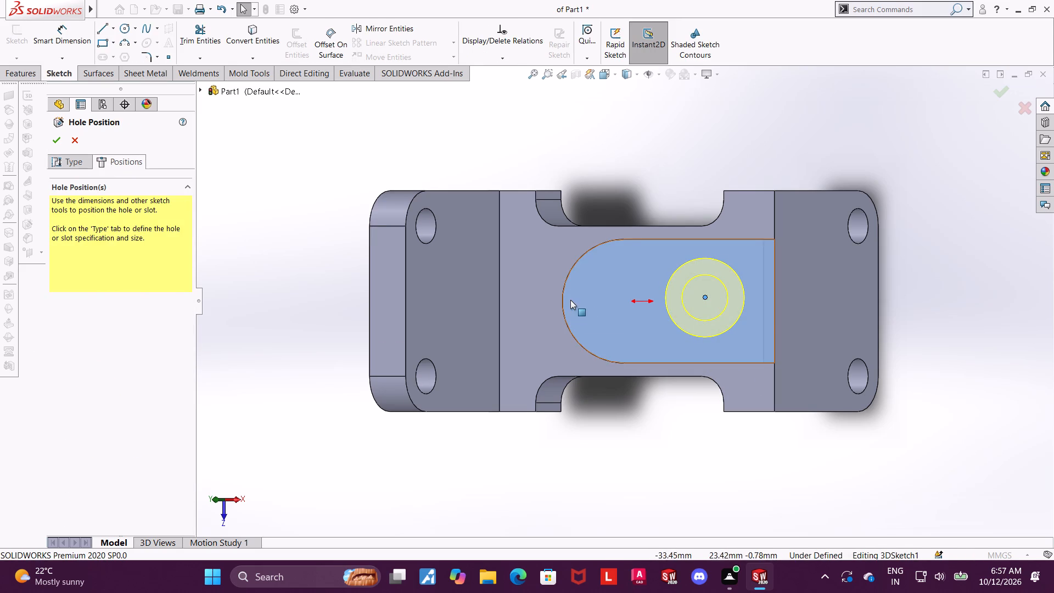
pyautogui.keyDown('ctrl'); pyautogui.click(564, 298); pyautogui.keyUp('ctrl')
pyautogui.click(62, 333)
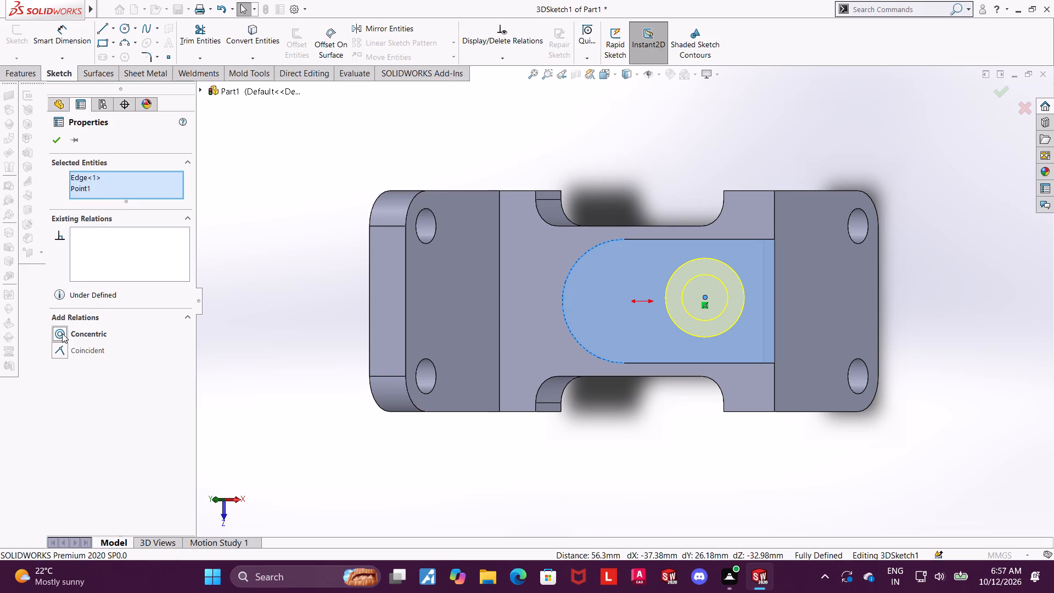
pyautogui.click(57, 143)
pyautogui.scroll(1, 758, 278)
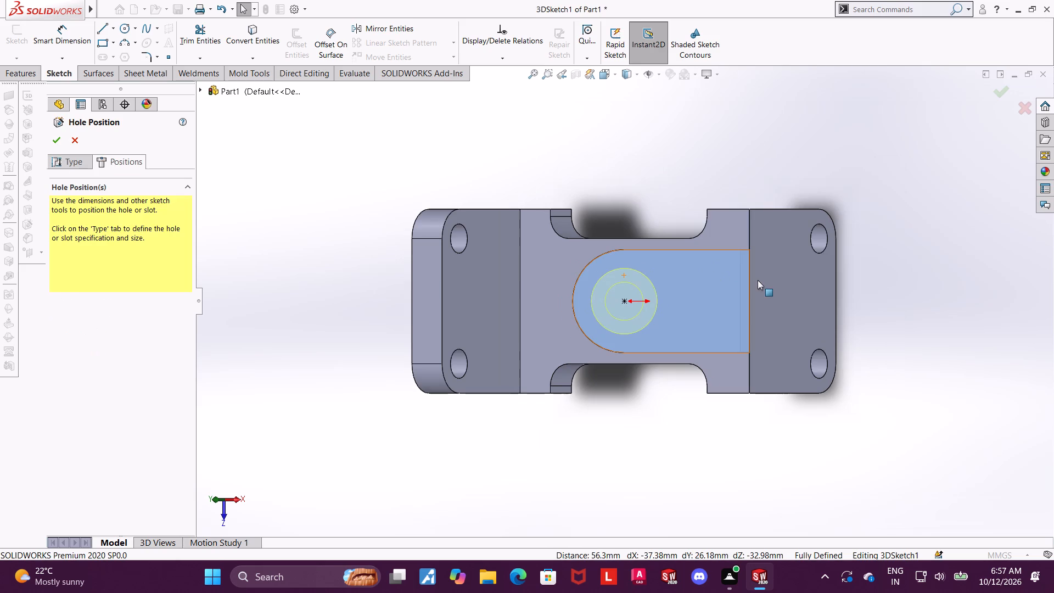
pyautogui.click(992, 93)
# Examine the counterbored boss, base and end plates from several angles.
pyautogui.scroll(3, 912, 240)
pyautogui.moveTo(846, 313); pyautogui.dragTo(867, 211, button='middle')
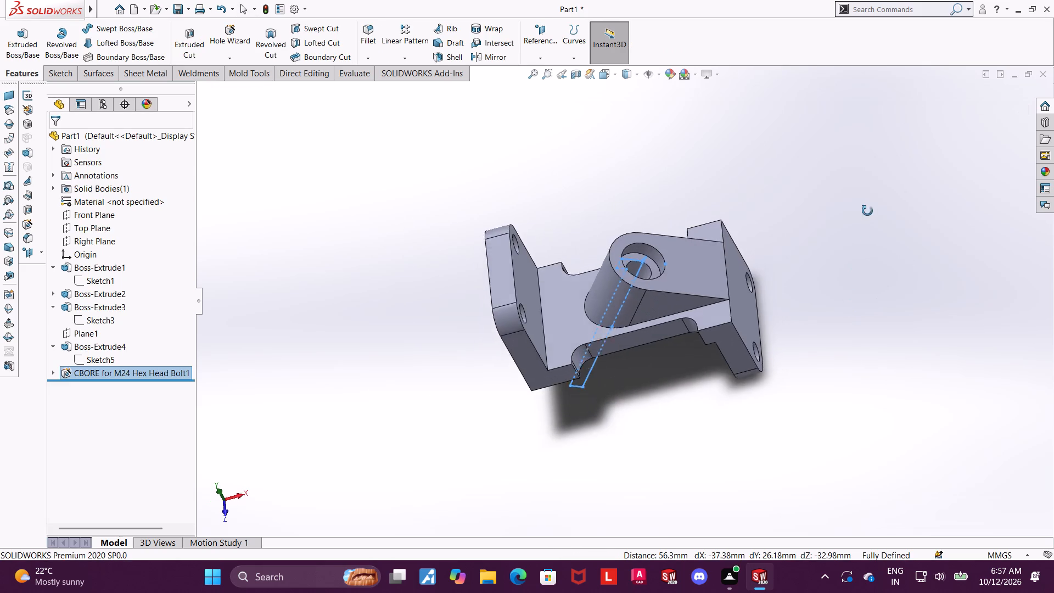
pyautogui.moveTo(867, 211); pyautogui.dragTo(866, 185, button='middle')
pyautogui.click(873, 189)
pyautogui.moveTo(860, 214); pyautogui.dragTo(703, 455, button='middle')
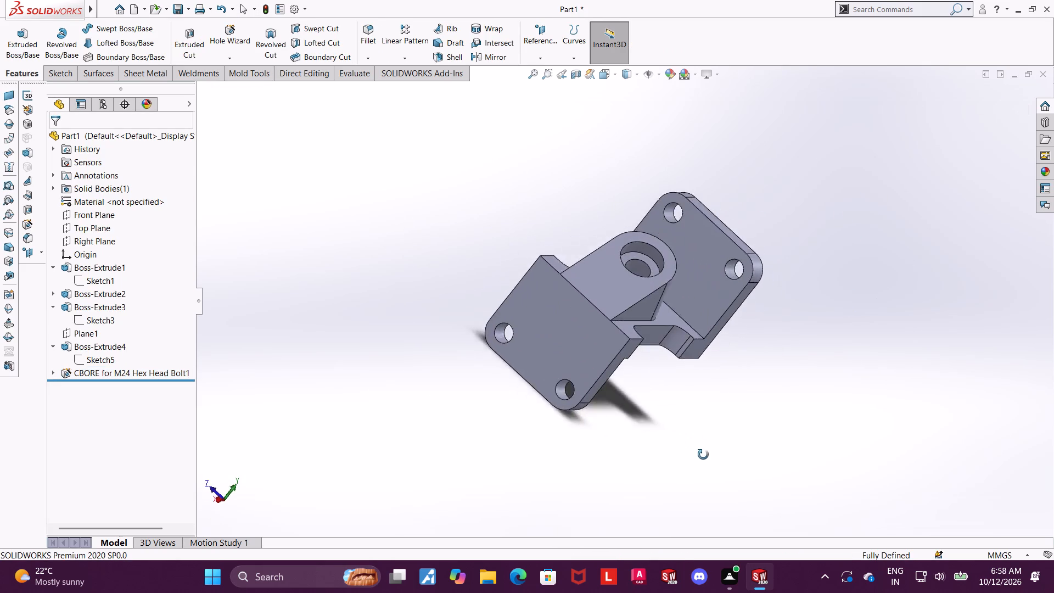
pyautogui.moveTo(703, 455); pyautogui.dragTo(717, 419, button='middle')
pyautogui.scroll(1, 656, 343)
pyautogui.moveTo(665, 329); pyautogui.dragTo(675, 403, button='middle')
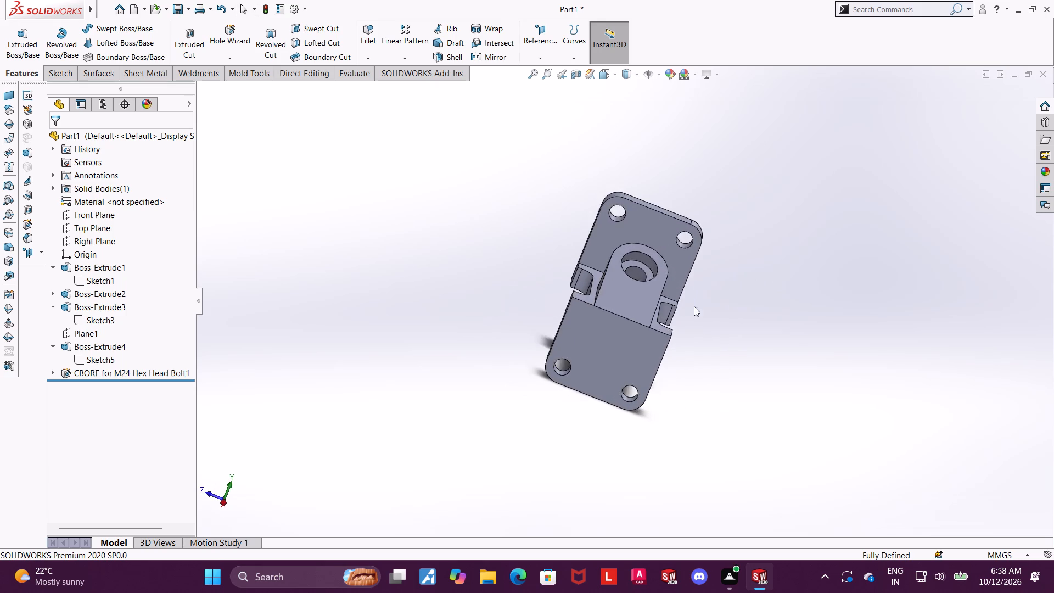
pyautogui.moveTo(704, 283); pyautogui.dragTo(693, 343, button='middle')
# Start a sketch on the boss's flat face and draw a corner rectangle from the hole to the face's straight edge.
pyautogui.click(623, 321)
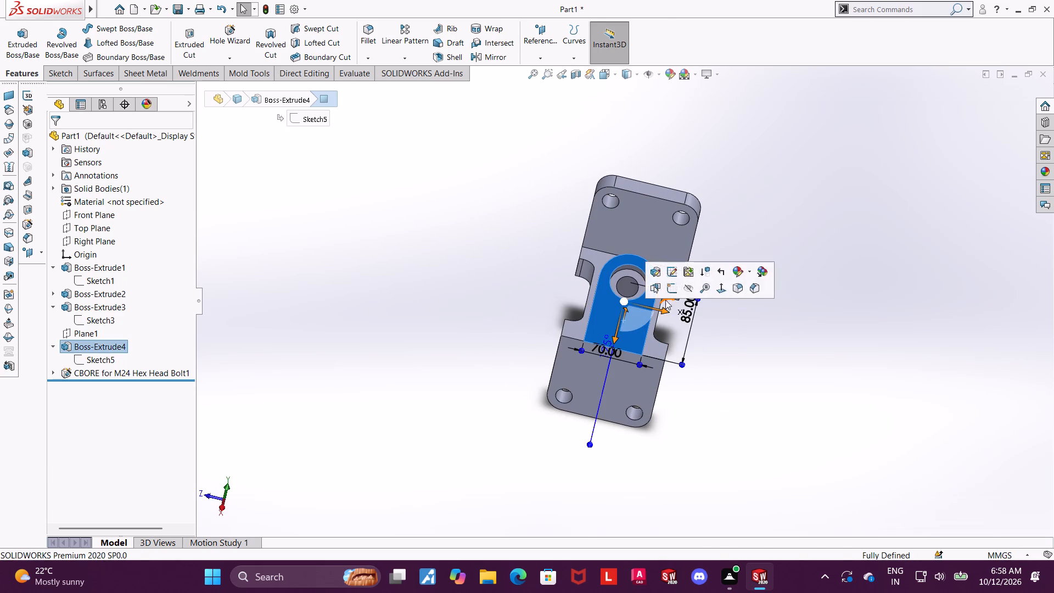
pyautogui.click(670, 294)
pyautogui.click(107, 385)
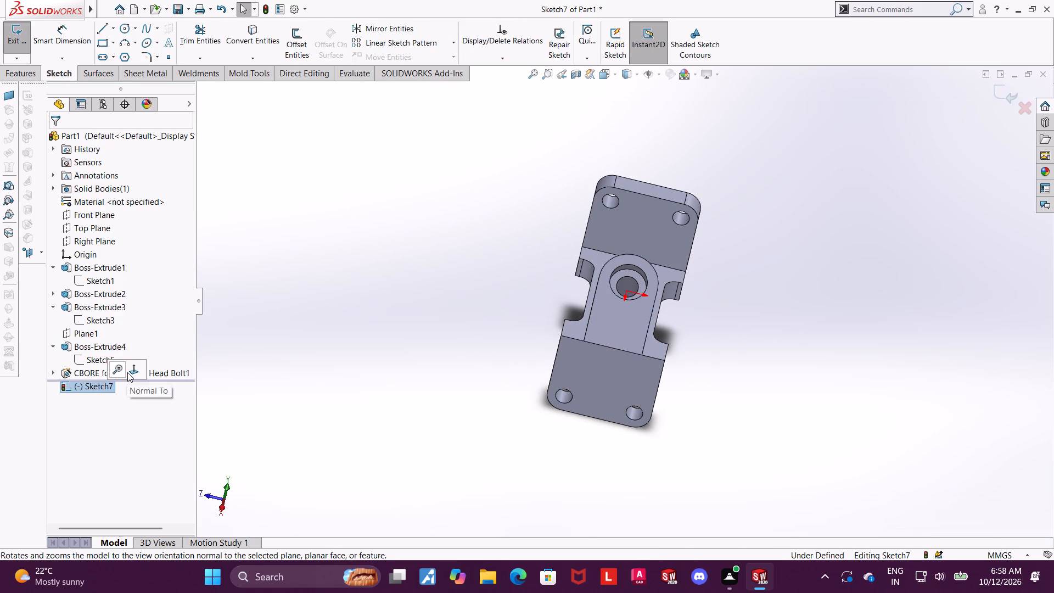
pyautogui.click(127, 372)
pyautogui.scroll(2, 813, 345)
pyautogui.scroll(-2, 816, 282)
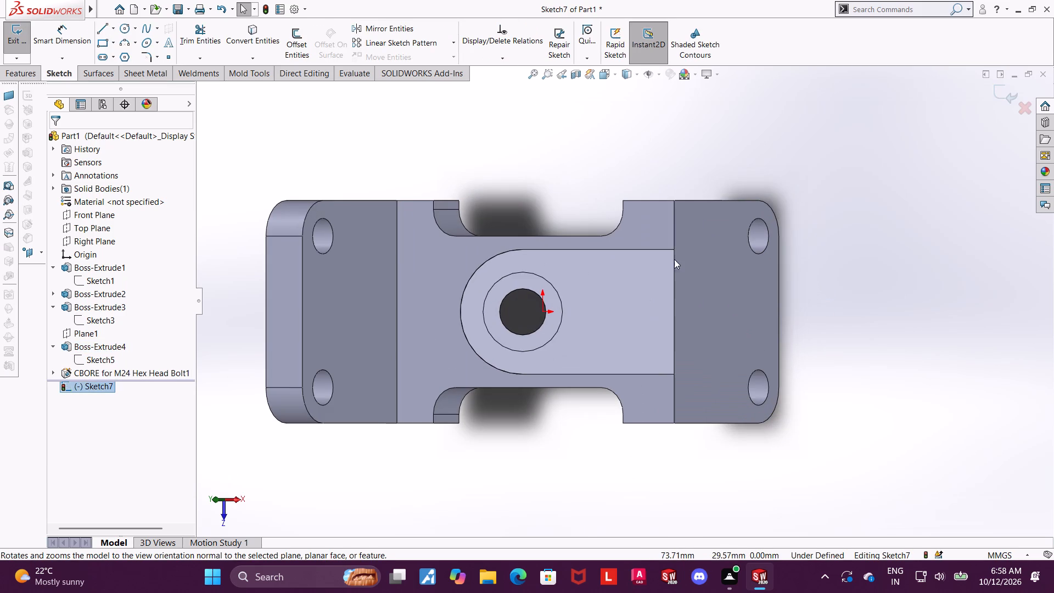
pyautogui.press('Escape')
pyautogui.click(105, 41)
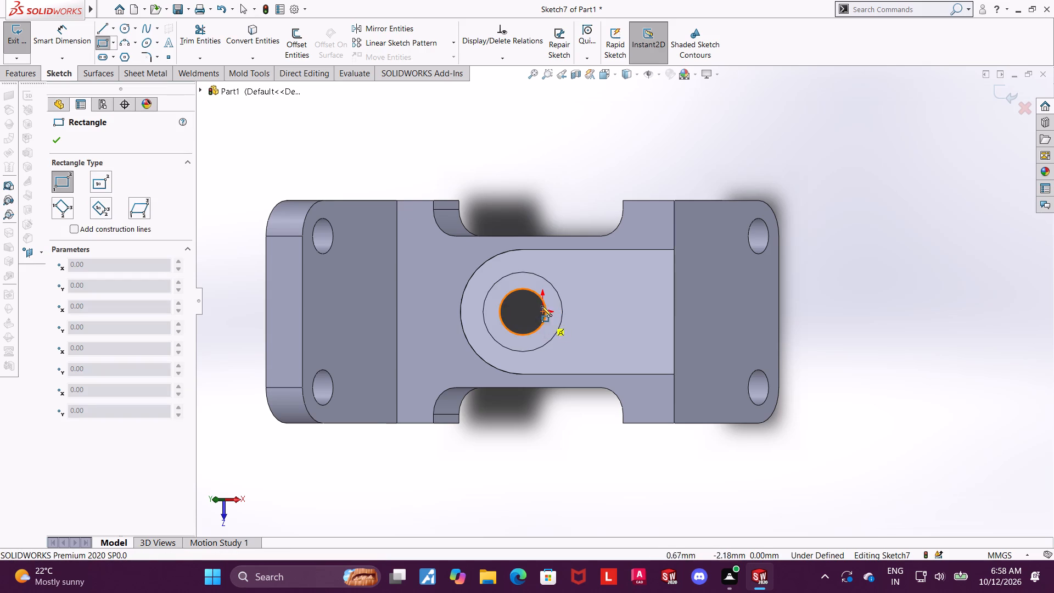
pyautogui.click(527, 289)
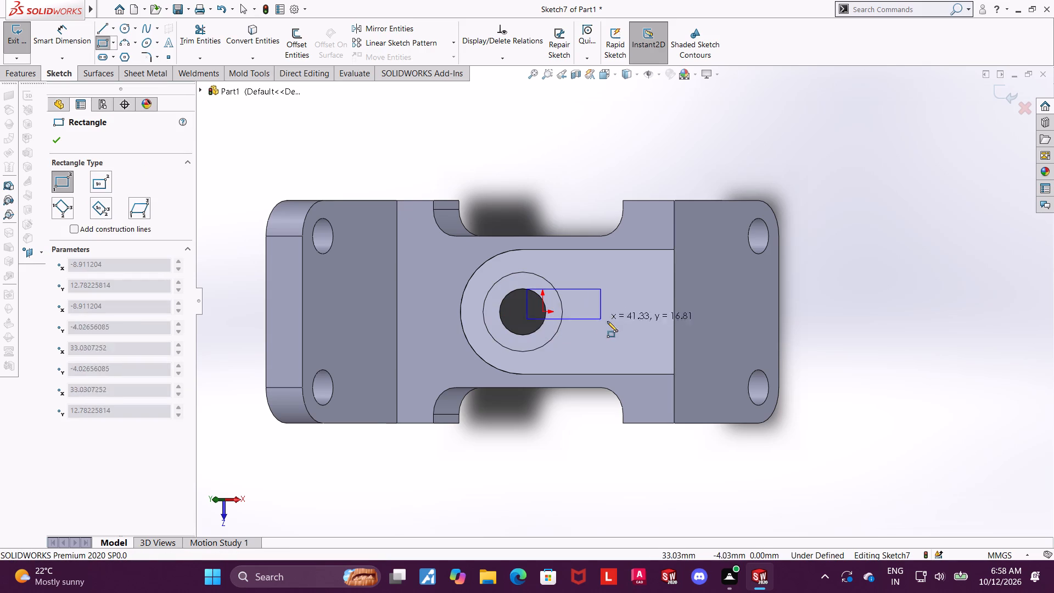
pyautogui.click(675, 339)
pyautogui.press('Escape')
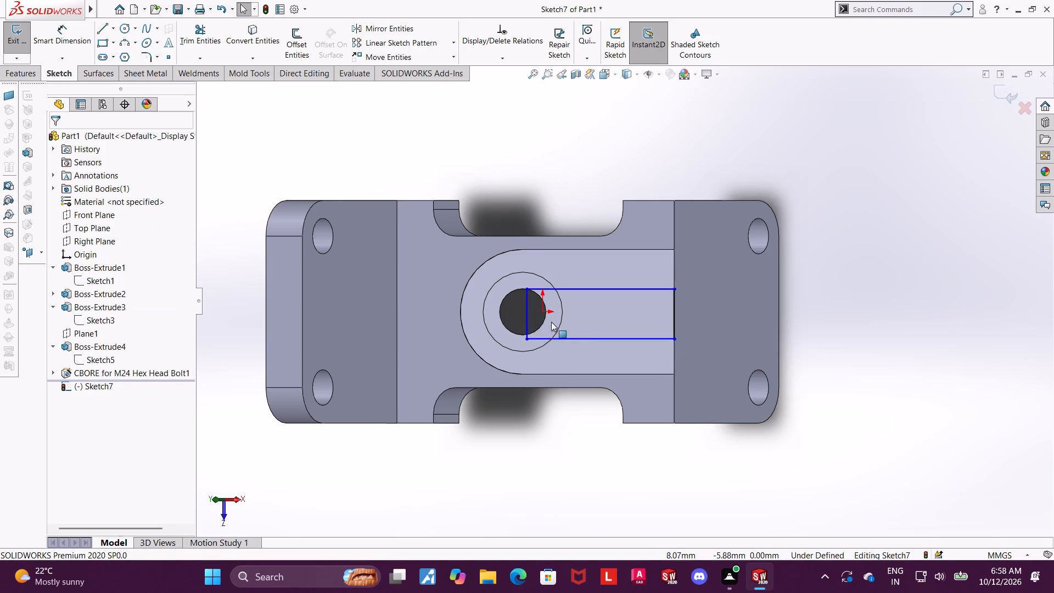
# Delete the relation holding the rectangle's corner and stretch the rectangle past the boss's rounded end to about 130 mm long, also widening it.
pyautogui.moveTo(528, 320); pyautogui.dragTo(452, 311)
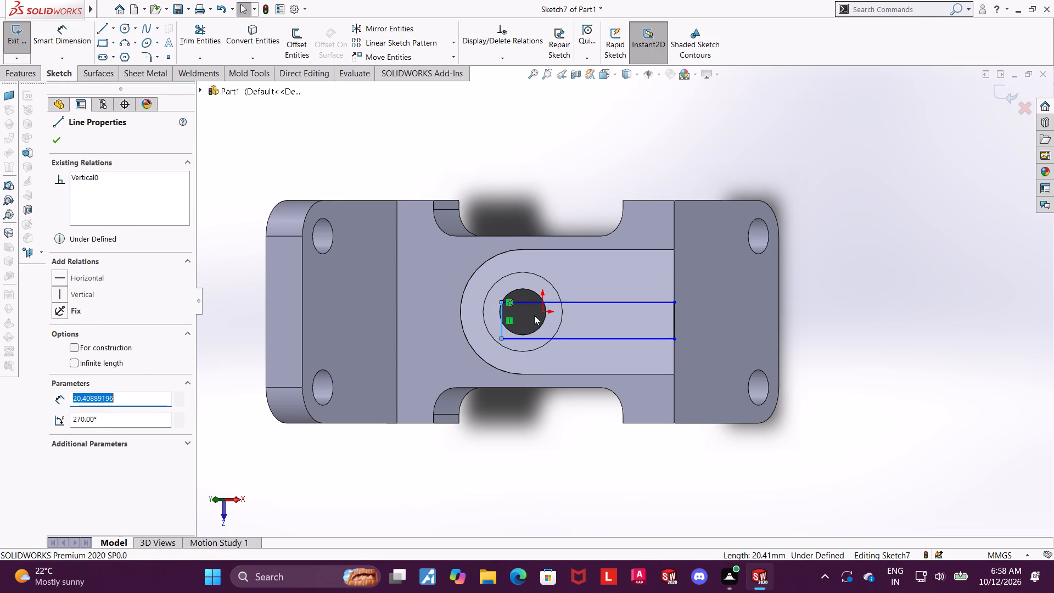
pyautogui.rightClick(509, 304)
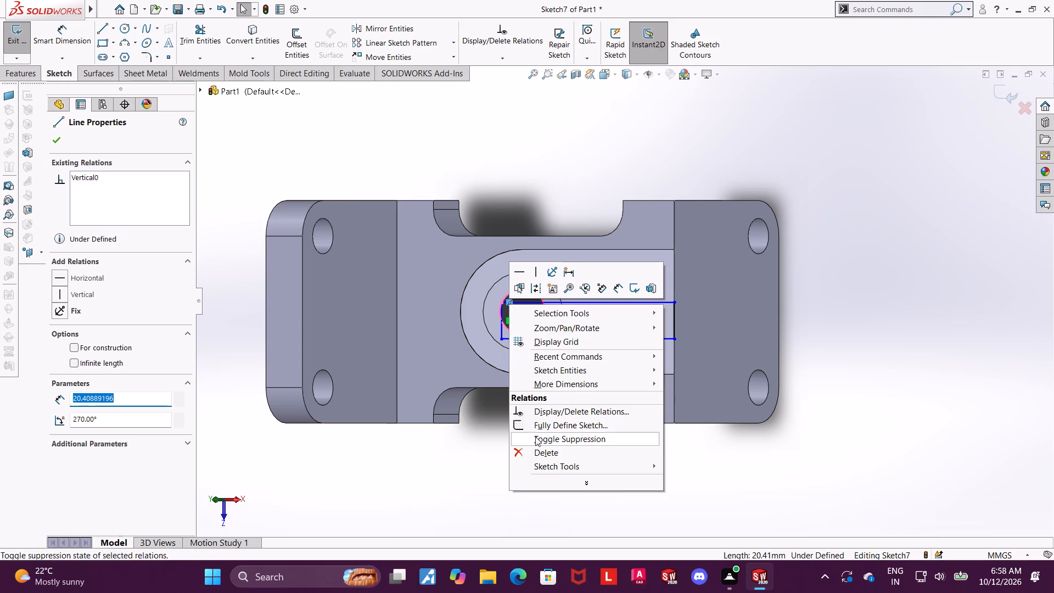
pyautogui.click(533, 449)
pyautogui.click(503, 305)
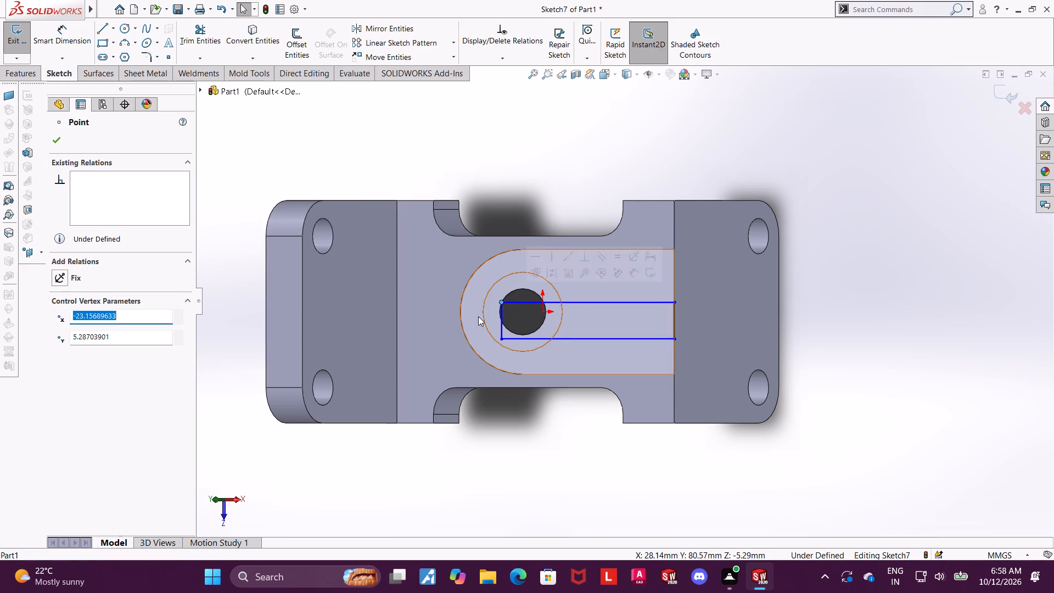
pyautogui.moveTo(502, 318); pyautogui.dragTo(442, 295)
pyautogui.press('Escape')
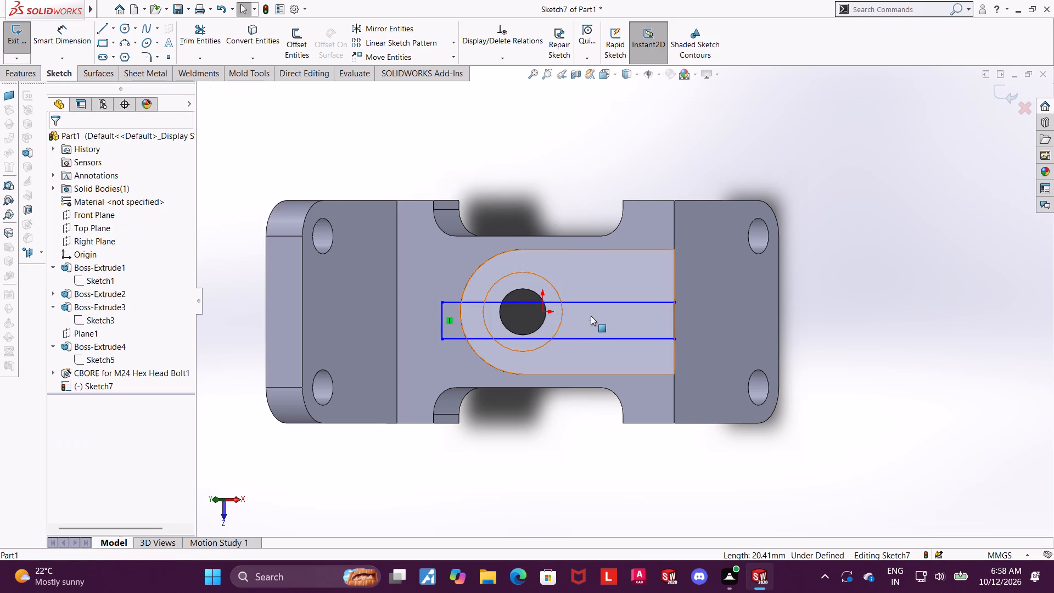
pyautogui.moveTo(665, 299); pyautogui.dragTo(663, 281)
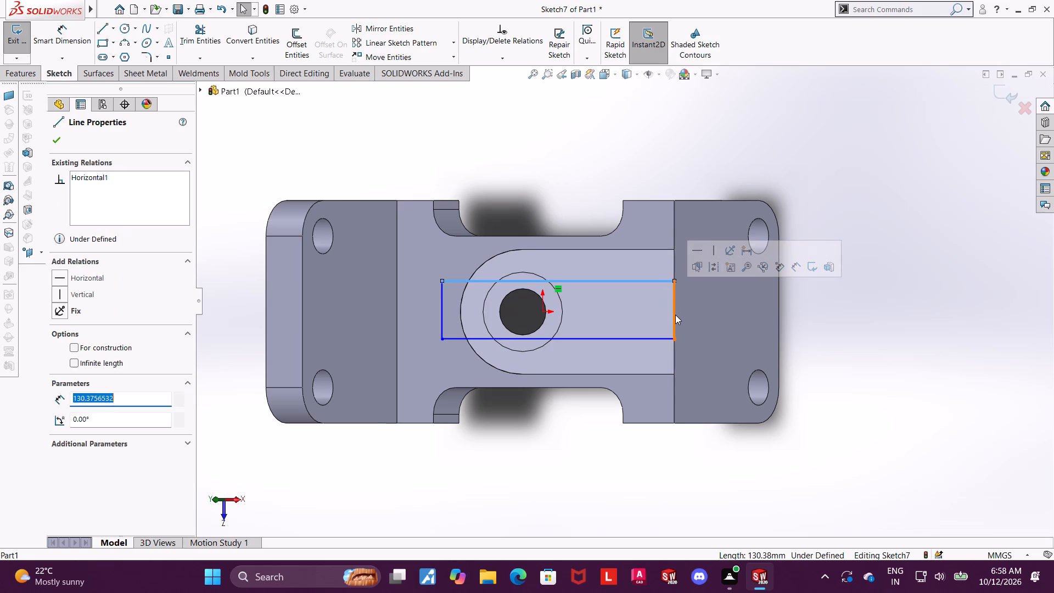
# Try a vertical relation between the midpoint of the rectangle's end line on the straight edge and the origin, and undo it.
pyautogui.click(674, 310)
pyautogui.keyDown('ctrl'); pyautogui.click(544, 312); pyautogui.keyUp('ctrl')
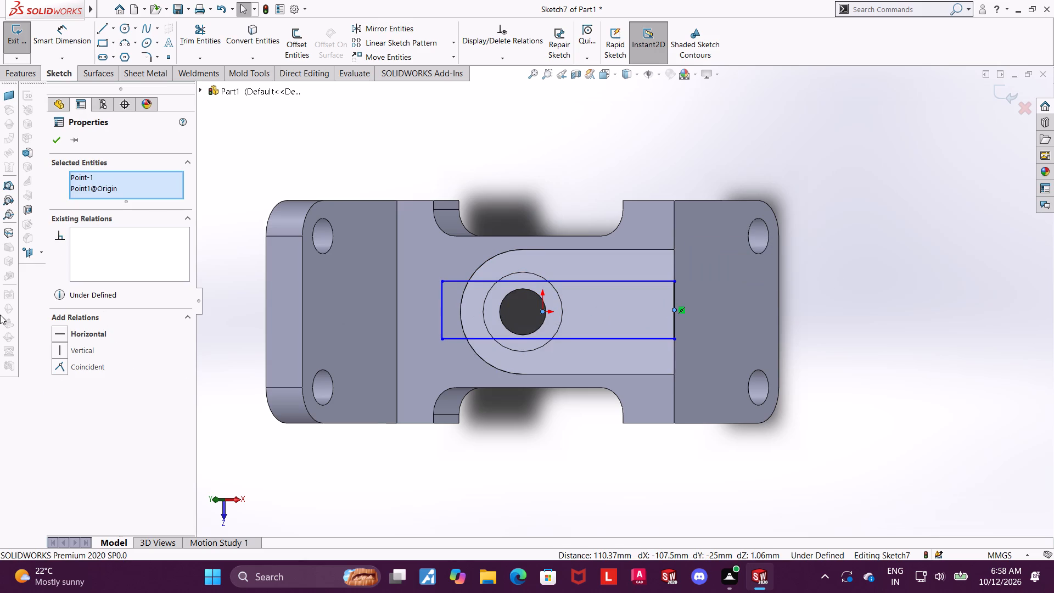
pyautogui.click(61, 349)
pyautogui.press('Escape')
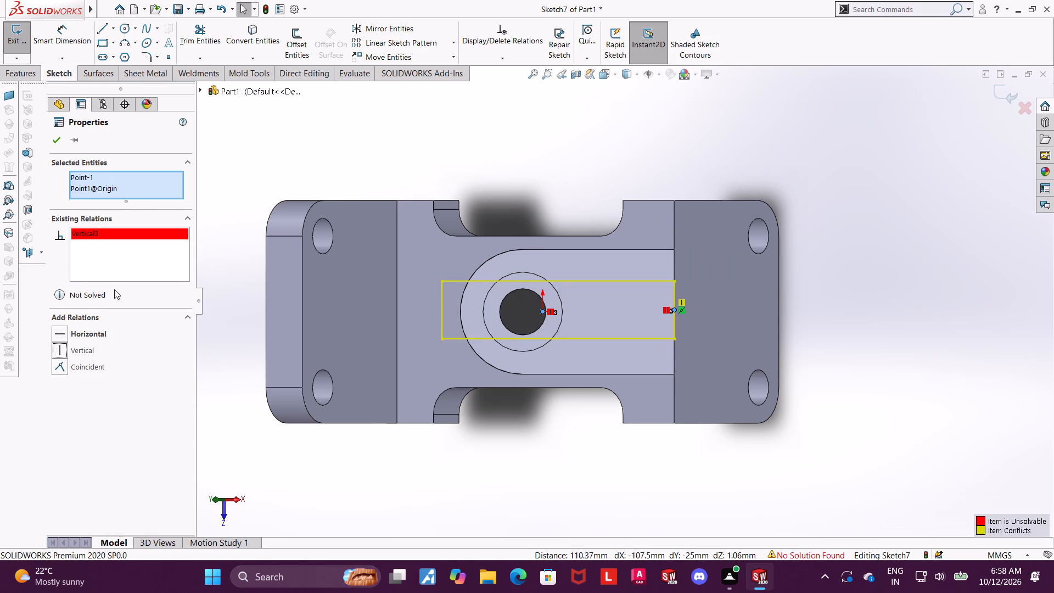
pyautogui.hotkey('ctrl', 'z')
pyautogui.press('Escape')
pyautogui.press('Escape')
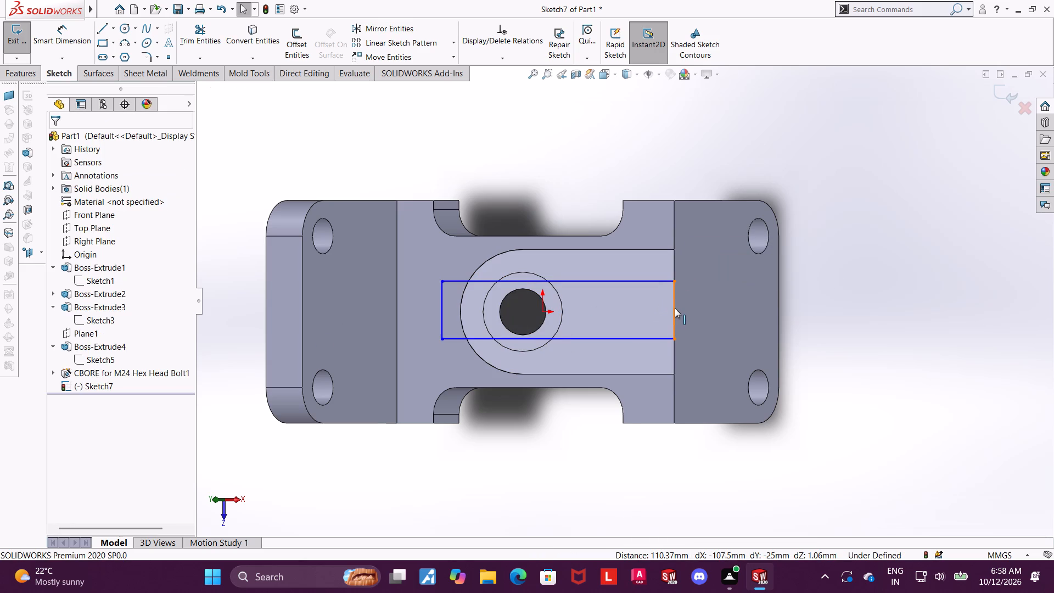
# Add a horizontal relation between the midpoint of the rectangle's end line on the straight edge and the origin.
pyautogui.click(675, 310)
pyautogui.keyDown('ctrl'); pyautogui.click(542, 315); pyautogui.keyUp('ctrl')
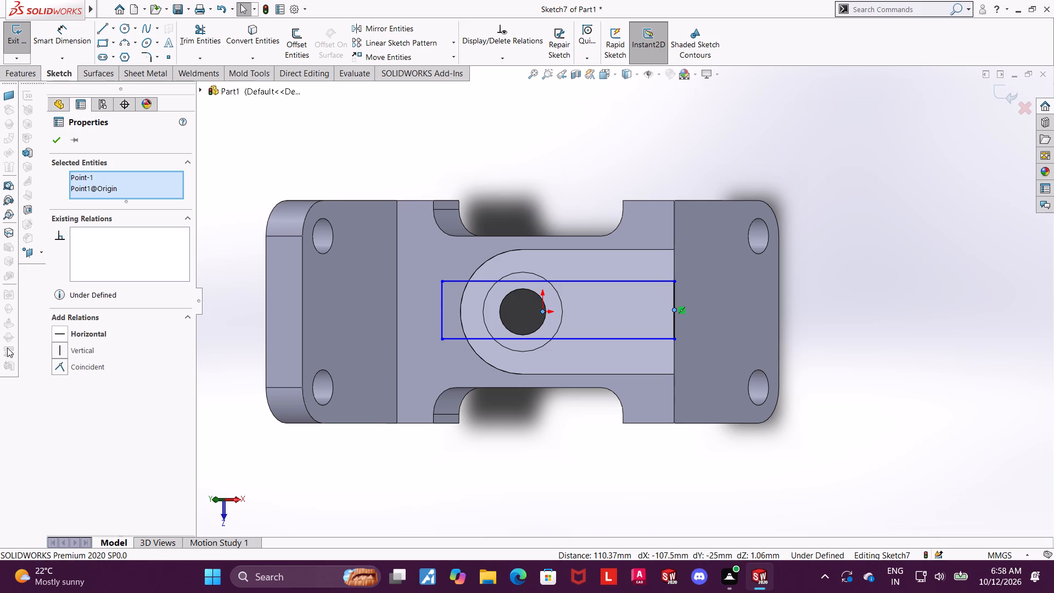
pyautogui.click(58, 335)
pyautogui.press('Escape')
pyautogui.press('Escape')
pyautogui.press('Escape')
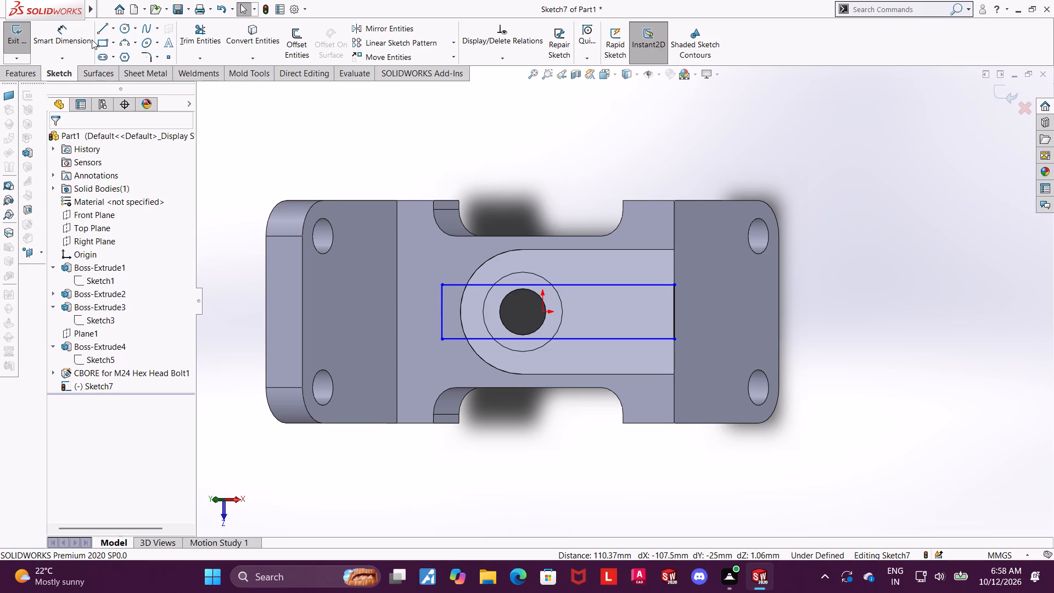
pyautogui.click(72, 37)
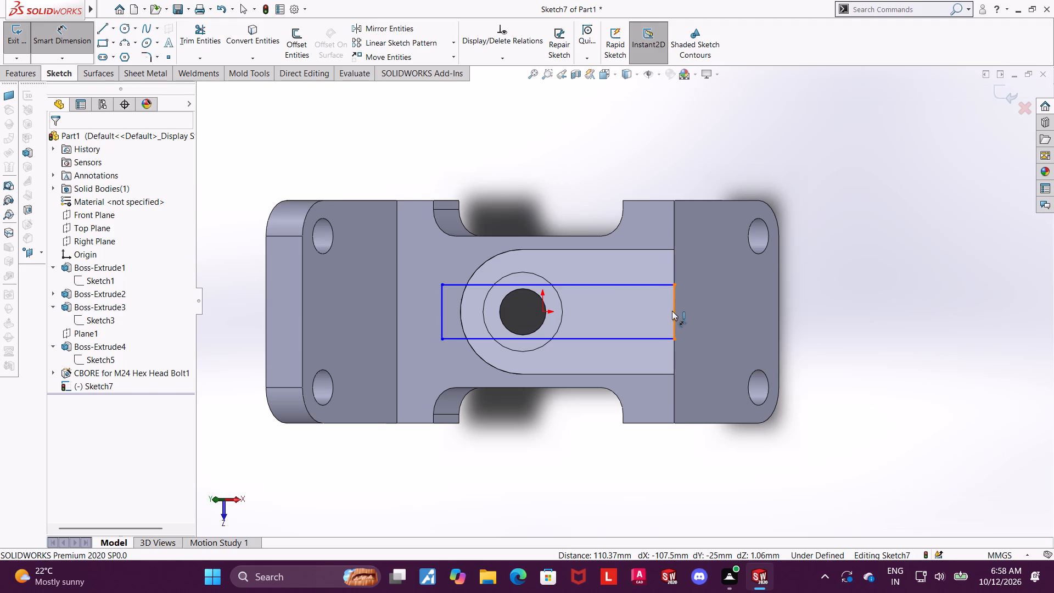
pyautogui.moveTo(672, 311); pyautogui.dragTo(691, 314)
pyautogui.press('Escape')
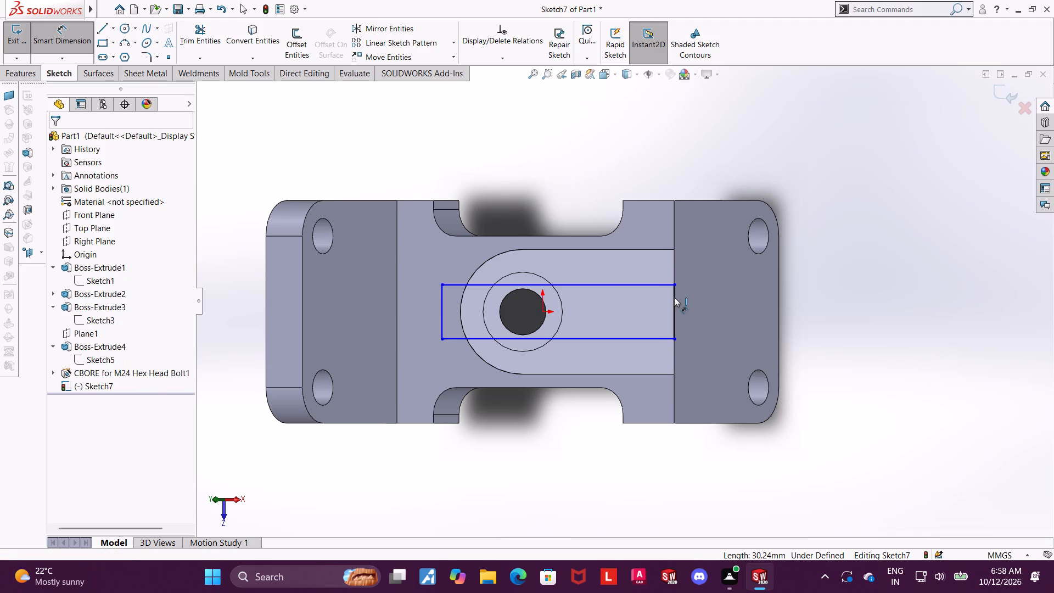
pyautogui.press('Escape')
# Delete the midpoint relation and the corner relation holding the rectangle's end line on the boss's straight edge.
pyautogui.click(674, 297)
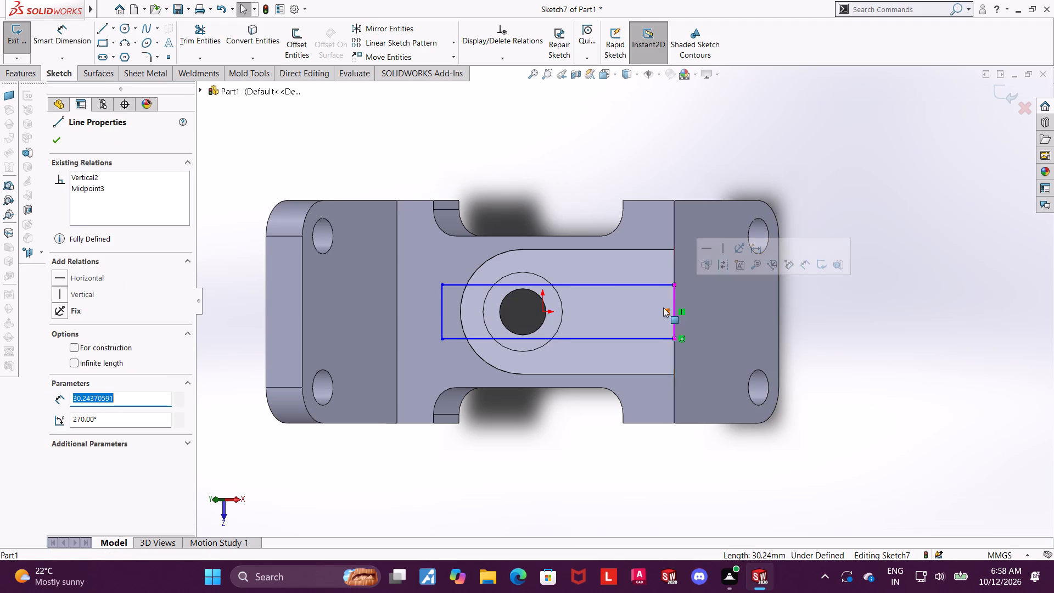
pyautogui.rightClick(663, 307)
pyautogui.press('Escape')
pyautogui.rightClick(665, 314)
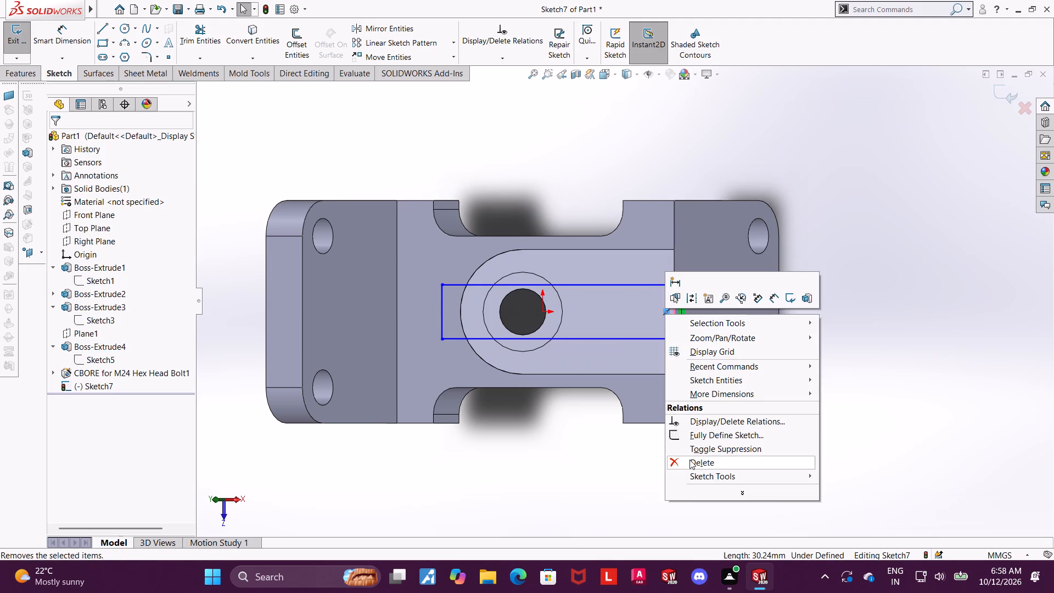
pyautogui.click(689, 460)
pyautogui.click(675, 324)
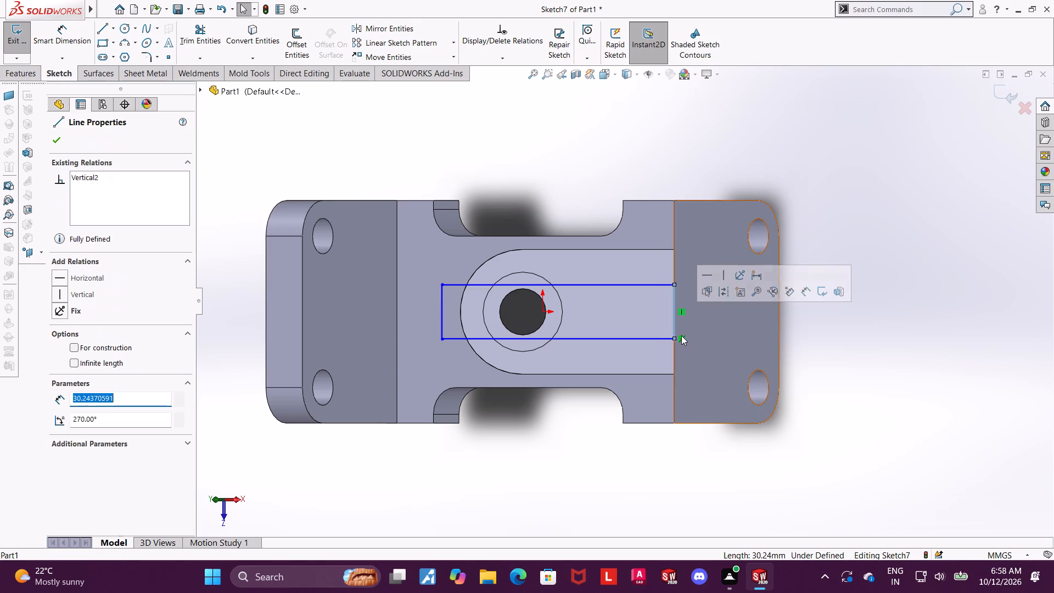
pyautogui.rightClick(682, 337)
pyautogui.click(716, 488)
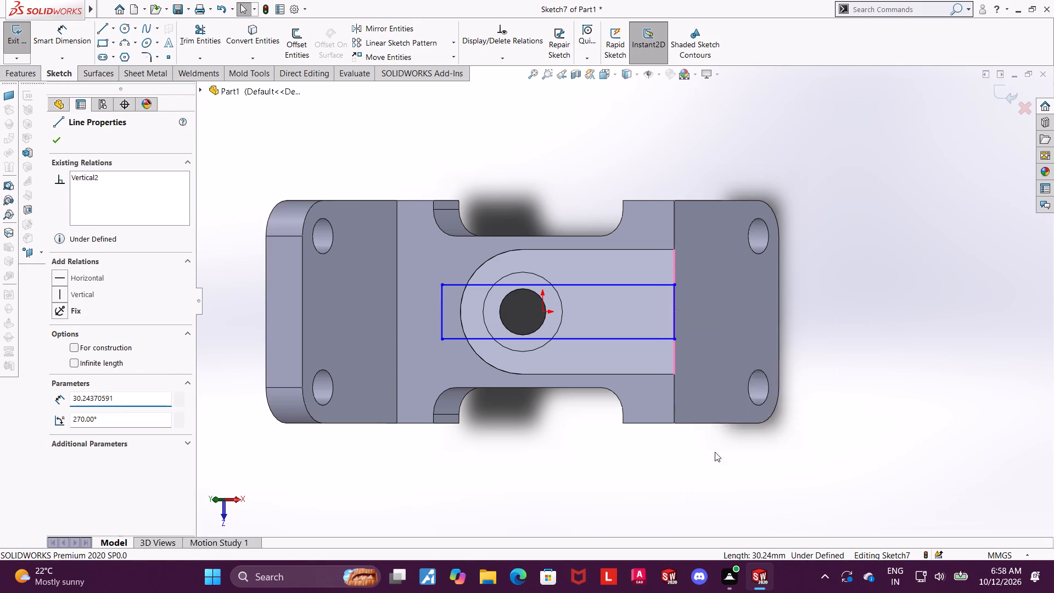
pyautogui.press('Escape')
# Stretch the rectangle's freed end line beyond the boss's straight edge so it overlaps the adjoining end plate.
pyautogui.moveTo(675, 306); pyautogui.dragTo(697, 303)
pyautogui.press('Escape')
pyautogui.press('Escape')
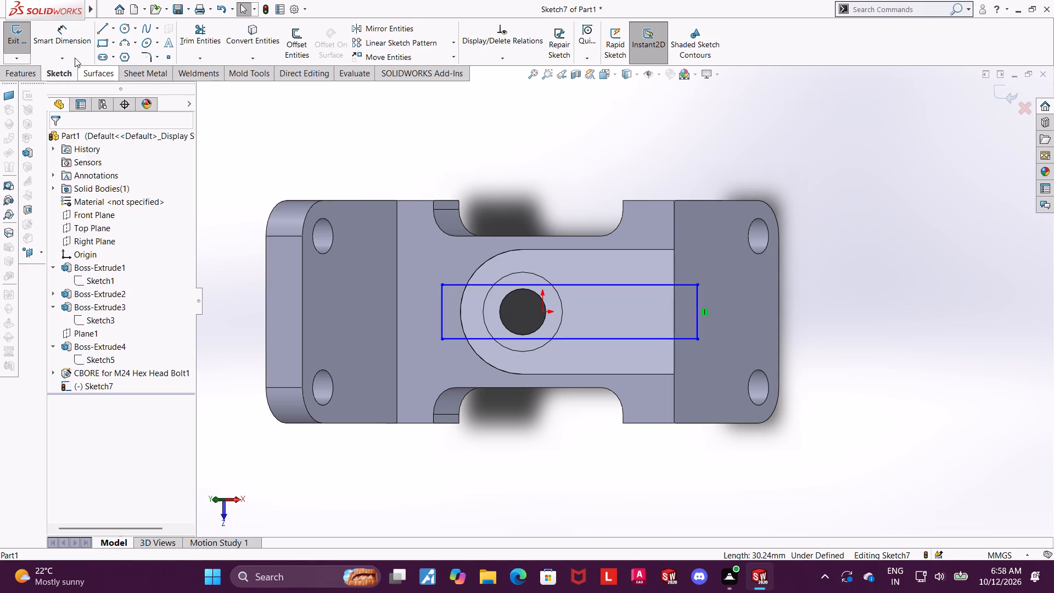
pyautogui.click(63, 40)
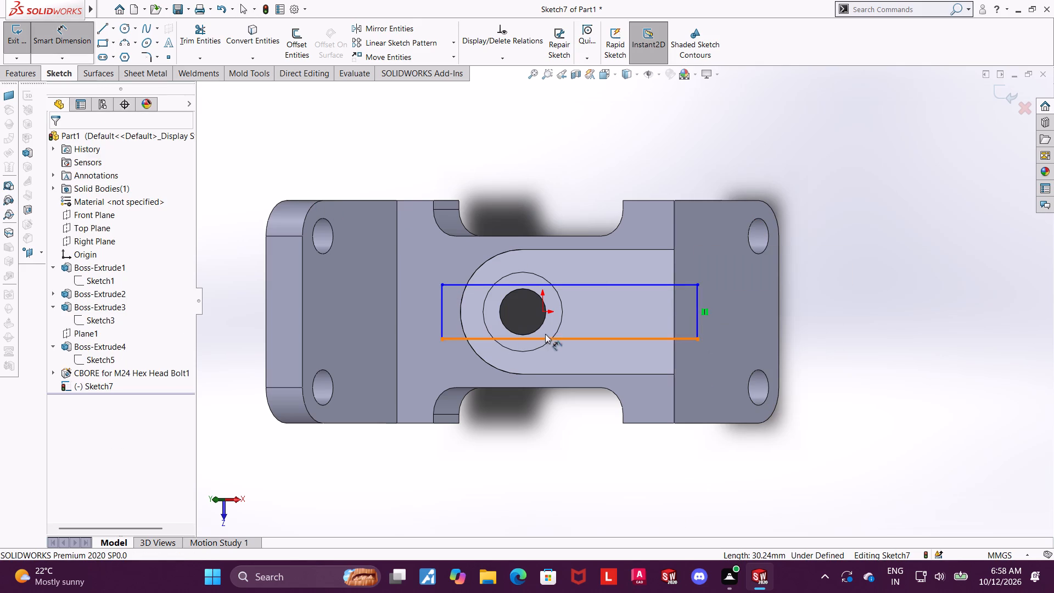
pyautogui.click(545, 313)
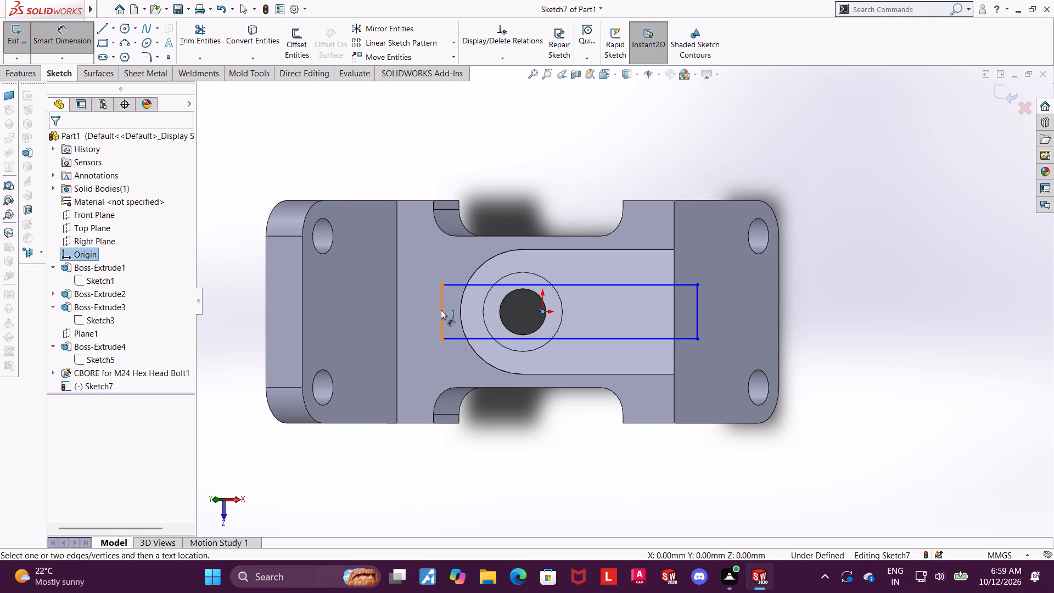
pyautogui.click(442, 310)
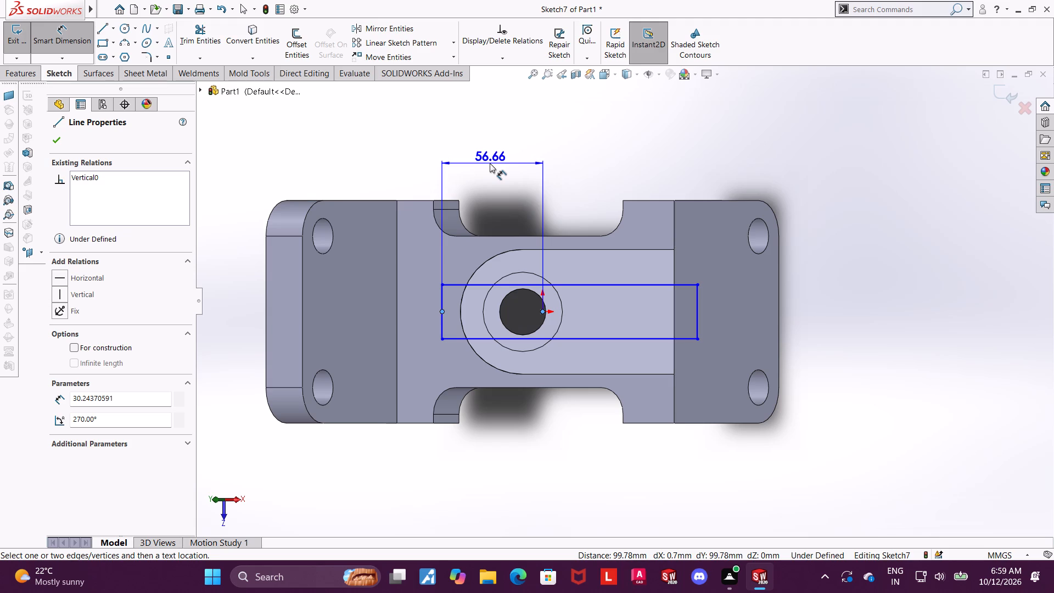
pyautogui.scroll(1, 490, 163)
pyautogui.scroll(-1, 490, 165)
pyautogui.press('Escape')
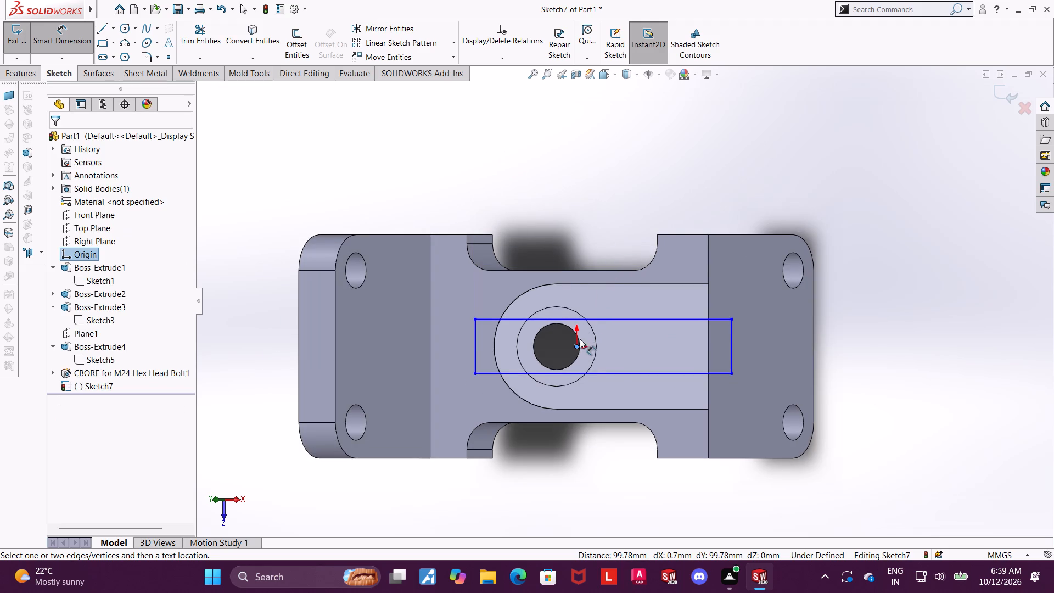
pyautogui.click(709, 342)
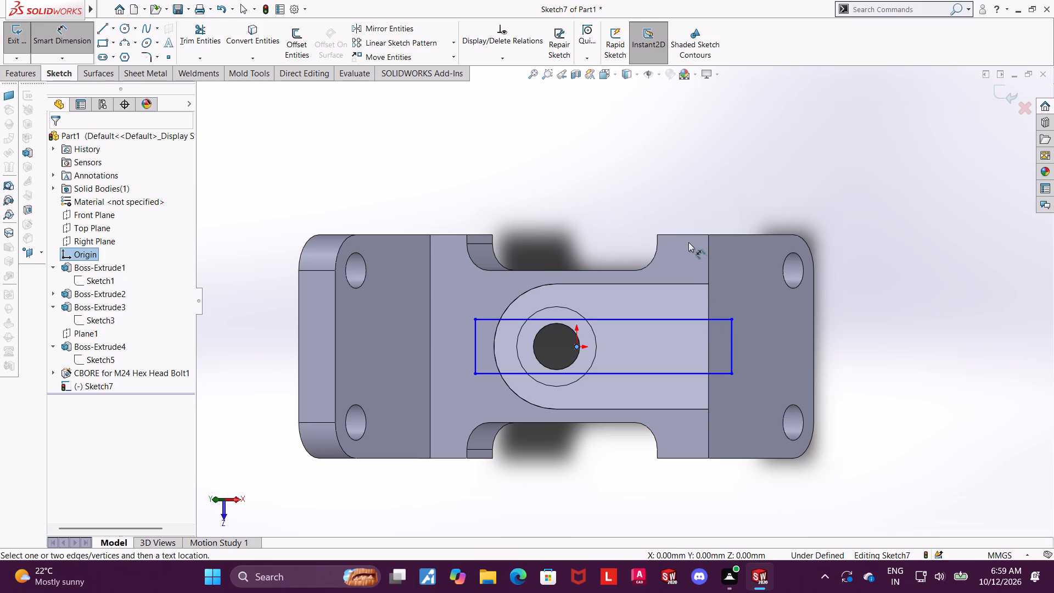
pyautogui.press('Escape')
# Dimension the rectangle's end line over the end plate to set the rectangle's width to 15 mm.
pyautogui.scroll(2, 484, 311)
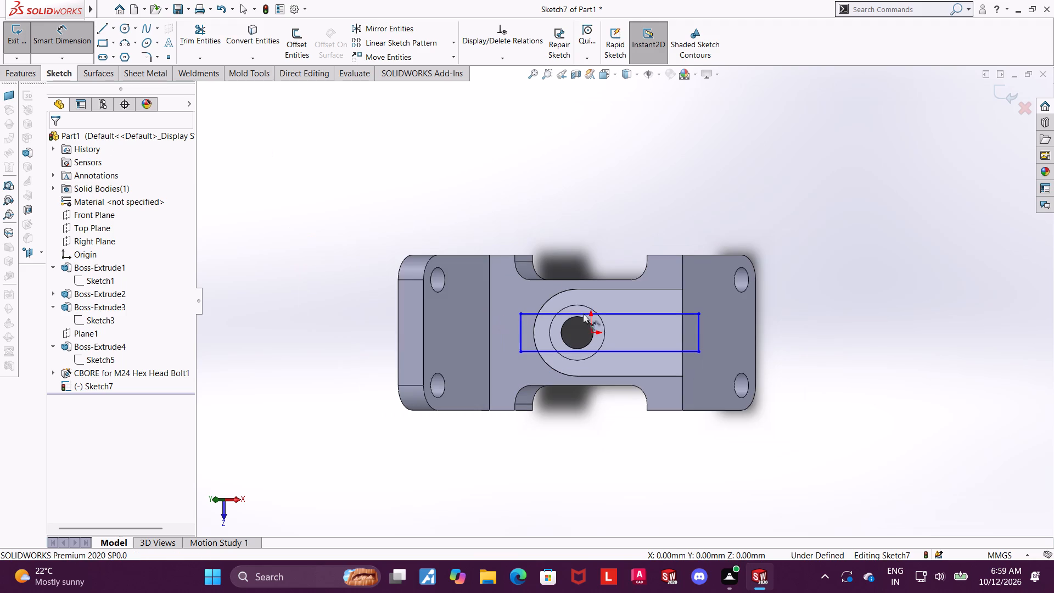
pyautogui.scroll(-1, 615, 320)
pyautogui.moveTo(613, 320); pyautogui.dragTo(610, 273, button='middle')
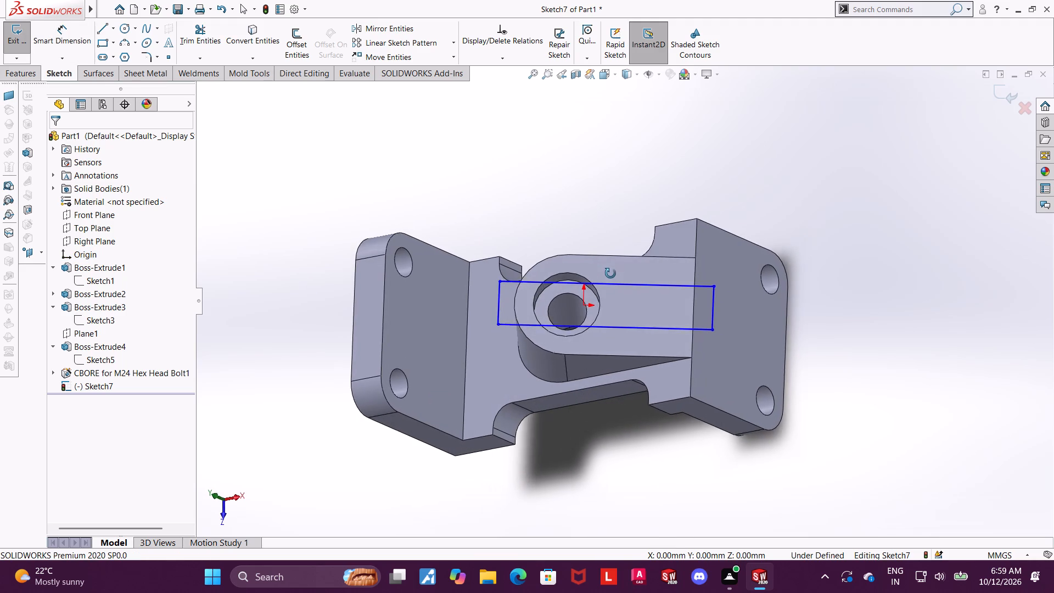
pyautogui.moveTo(610, 273); pyautogui.dragTo(615, 283, button='middle')
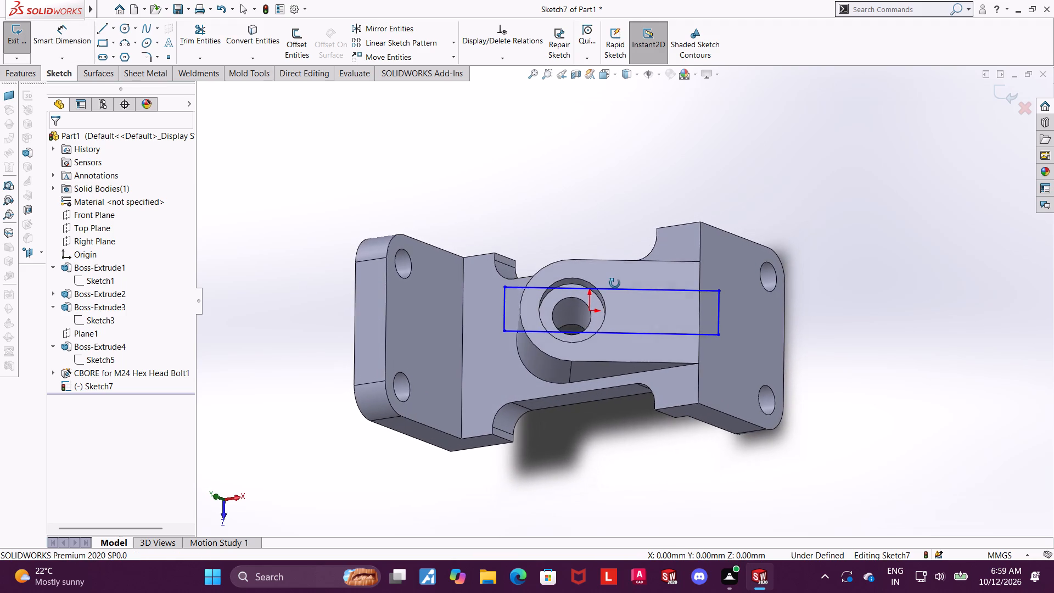
pyautogui.moveTo(615, 283); pyautogui.dragTo(613, 286, button='middle')
pyautogui.moveTo(705, 305); pyautogui.dragTo(681, 310, button='middle')
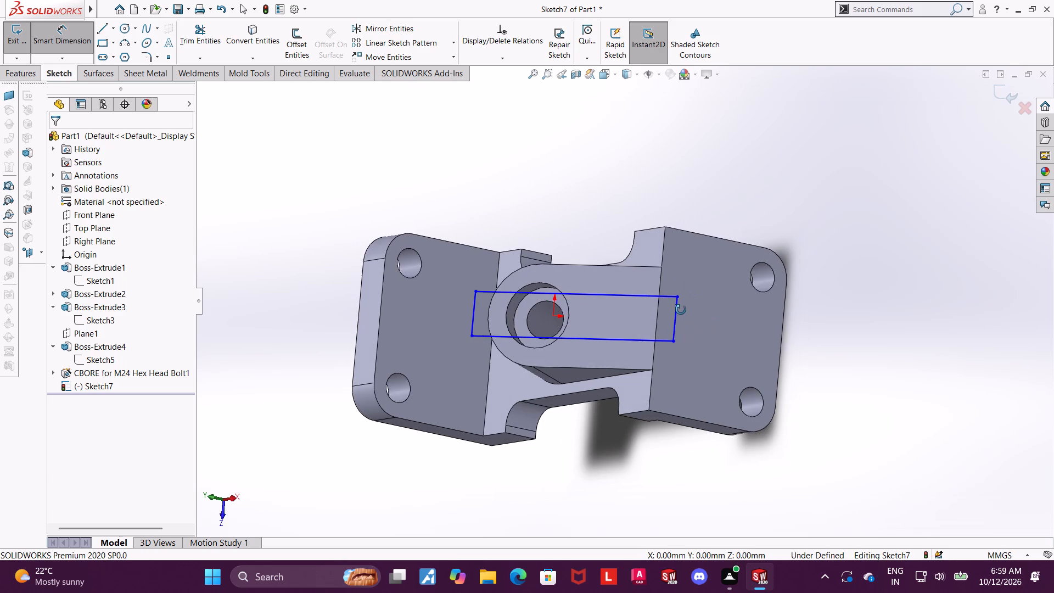
pyautogui.moveTo(681, 310); pyautogui.dragTo(671, 320, button='middle')
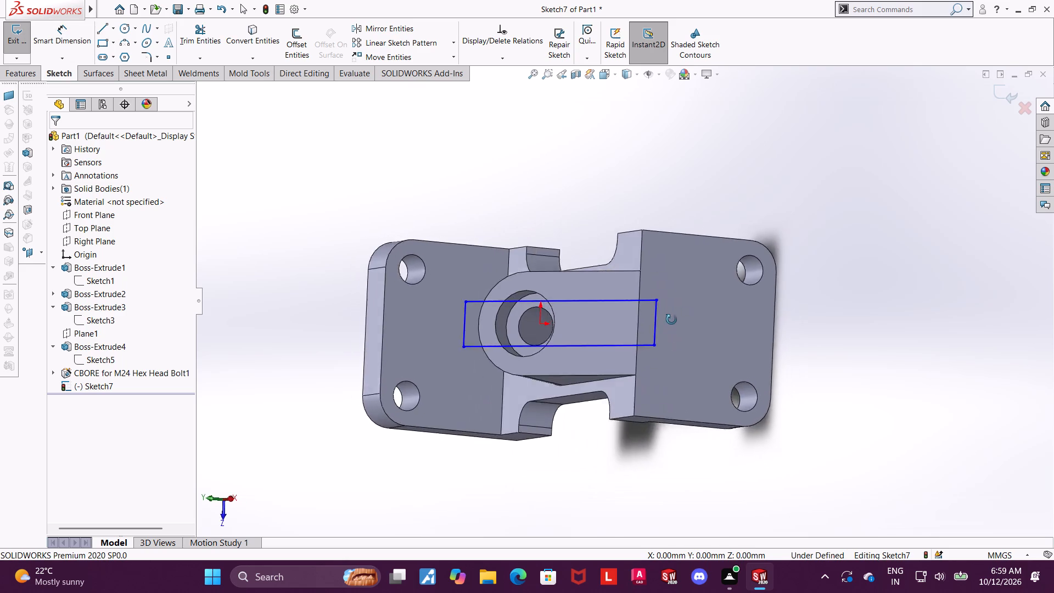
pyautogui.moveTo(671, 320); pyautogui.dragTo(671, 352, button='middle')
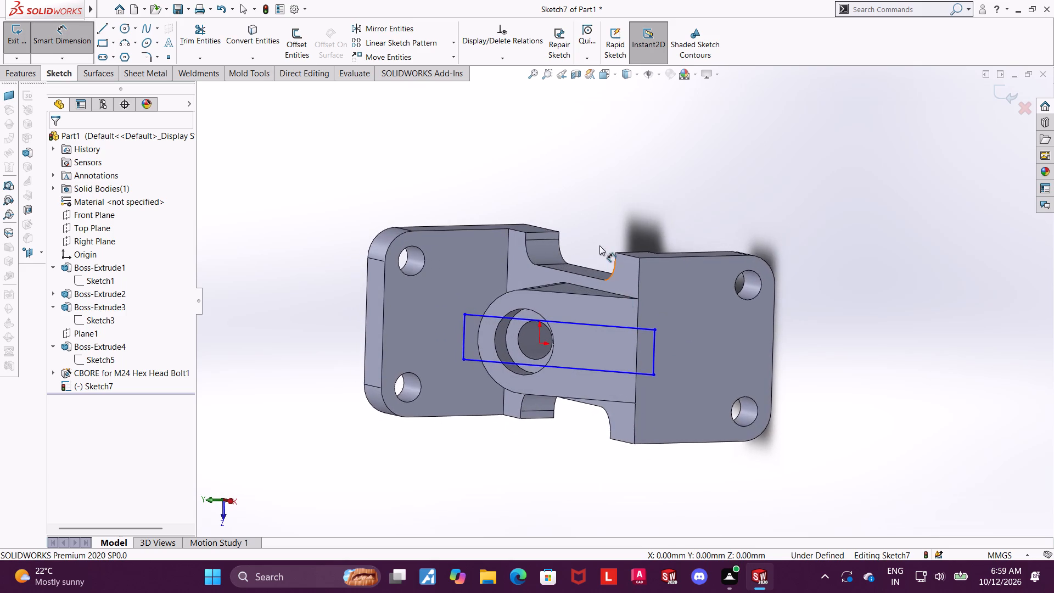
pyautogui.scroll(-2, 543, 308)
pyautogui.click(714, 365)
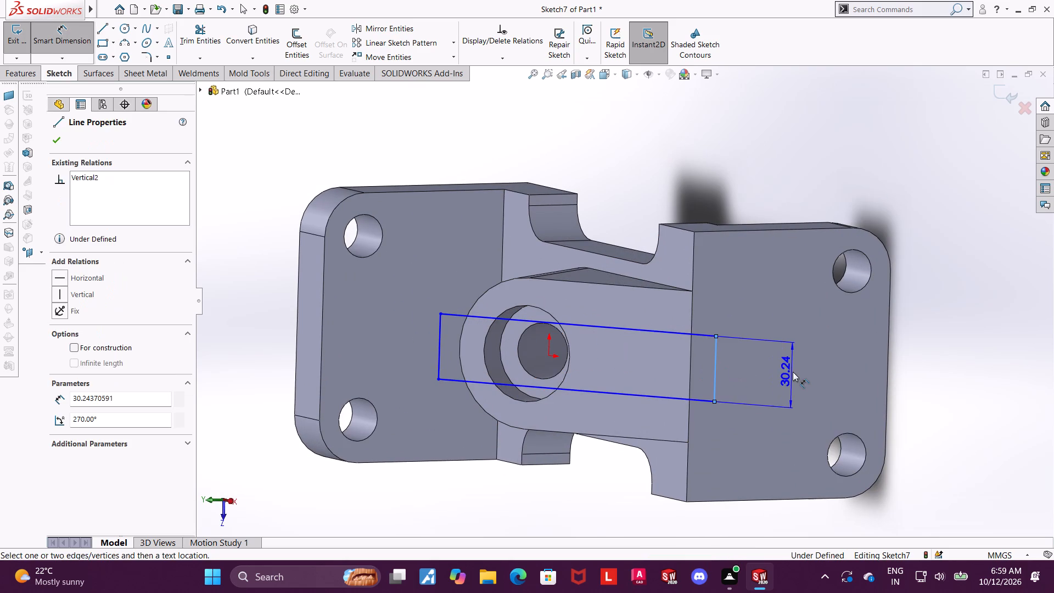
pyautogui.click(793, 372)
pyautogui.write('15')
pyautogui.press('Return')
pyautogui.press('Escape')
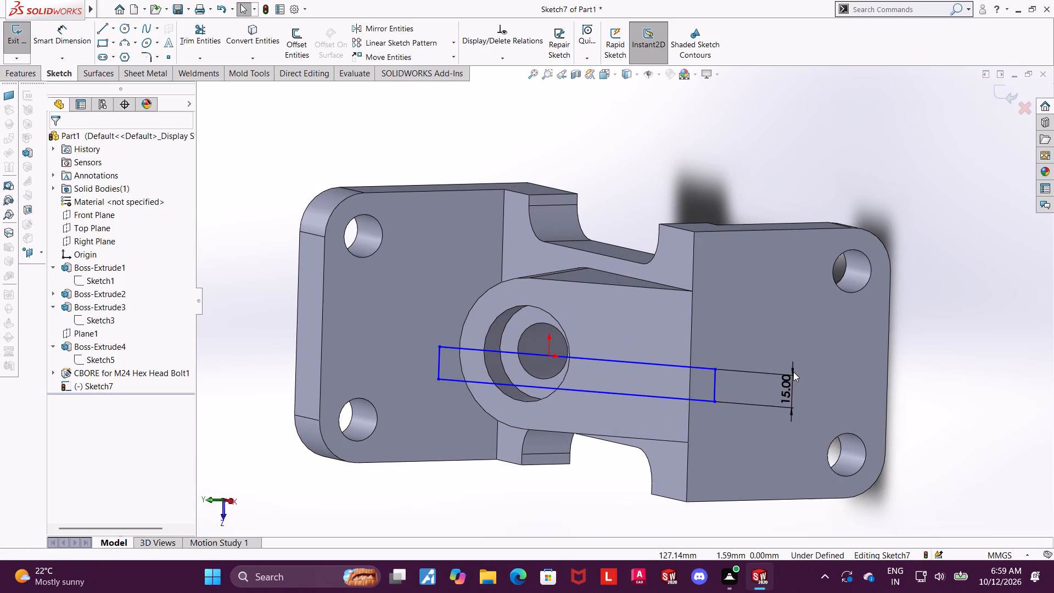
# Facing the sketch plane, add a horizontal relation between the midpoint of the rectangle's dimensioned end line and the origin.
pyautogui.scroll(2, 793, 372)
pyautogui.moveTo(792, 379); pyautogui.dragTo(840, 277, button='middle')
pyautogui.click(607, 81)
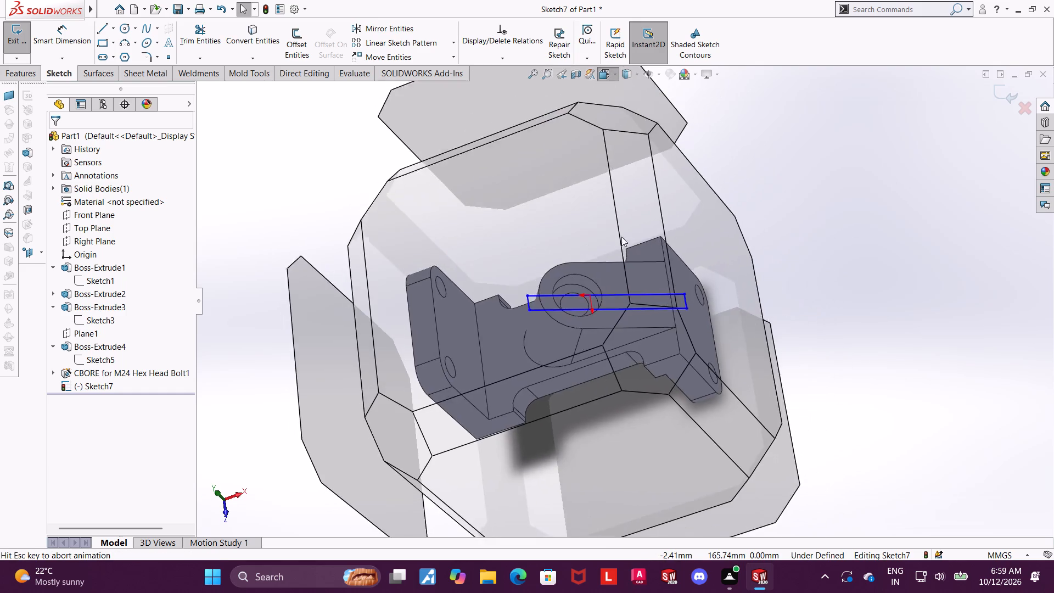
pyautogui.click(458, 322)
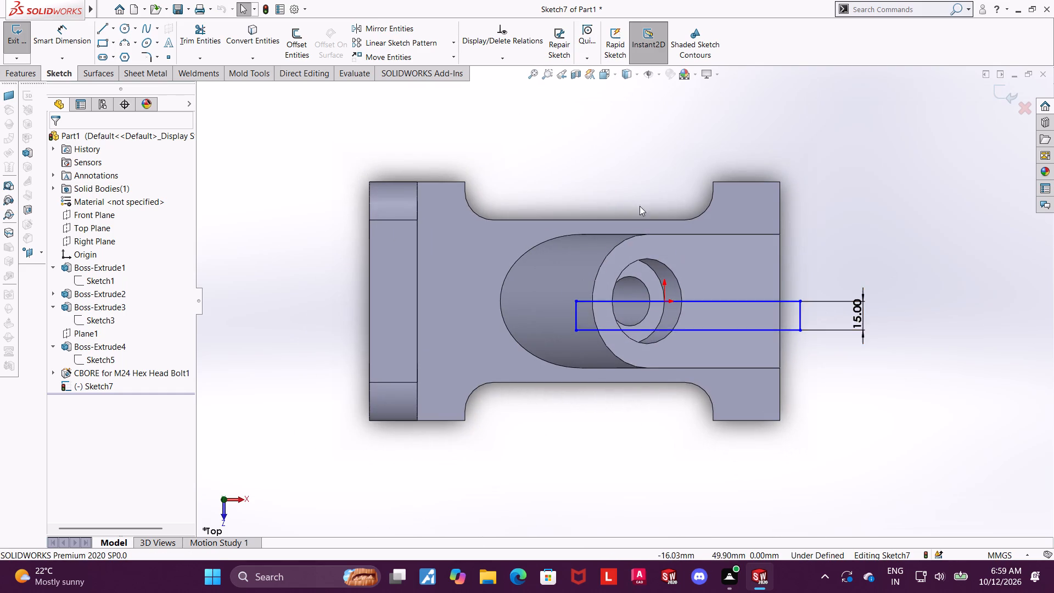
pyautogui.scroll(1, 660, 240)
pyautogui.moveTo(655, 239); pyautogui.dragTo(617, 225, button='middle')
pyautogui.rightClick(654, 267)
pyautogui.press('Escape')
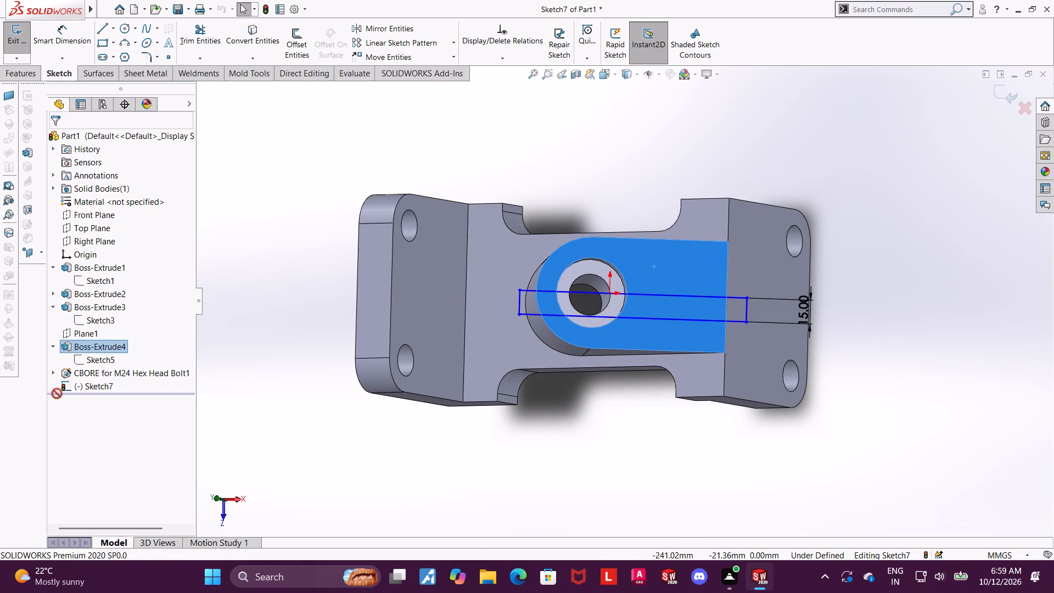
pyautogui.rightClick(79, 384)
pyautogui.click(110, 370)
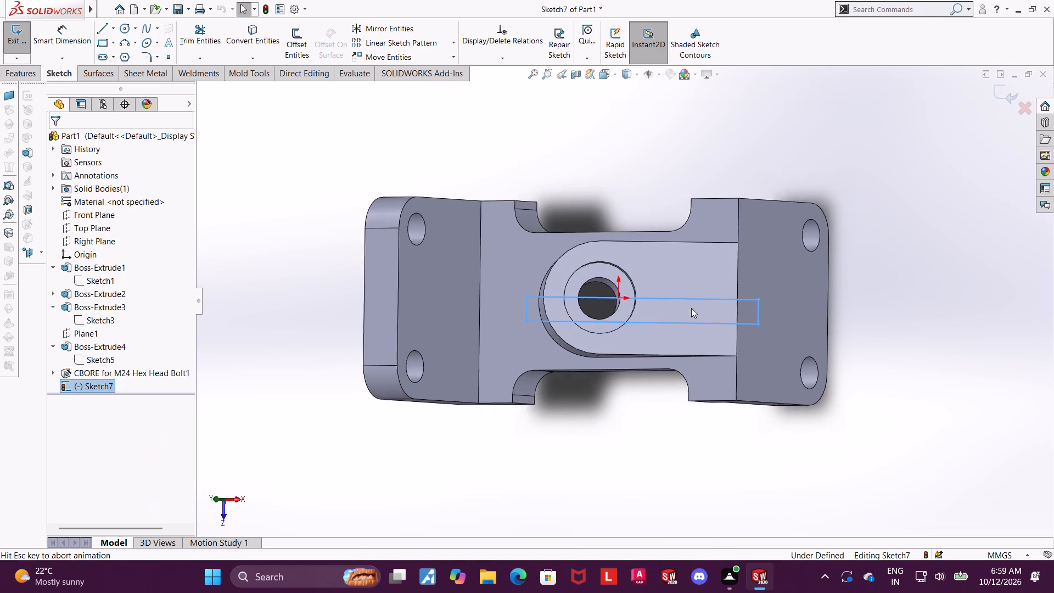
pyautogui.scroll(-2, 718, 290)
pyautogui.press('Escape')
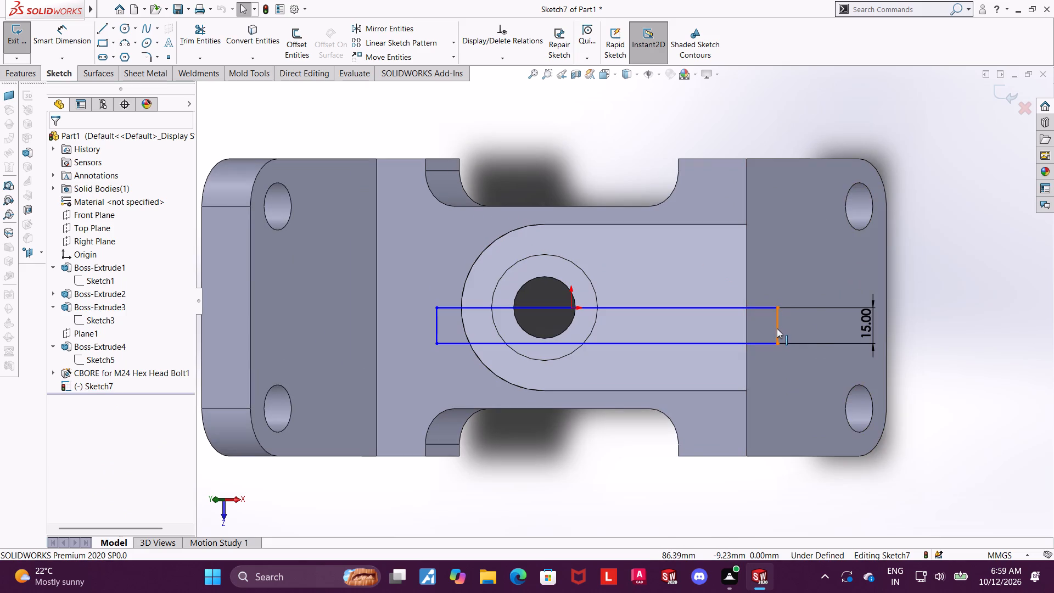
pyautogui.click(777, 327)
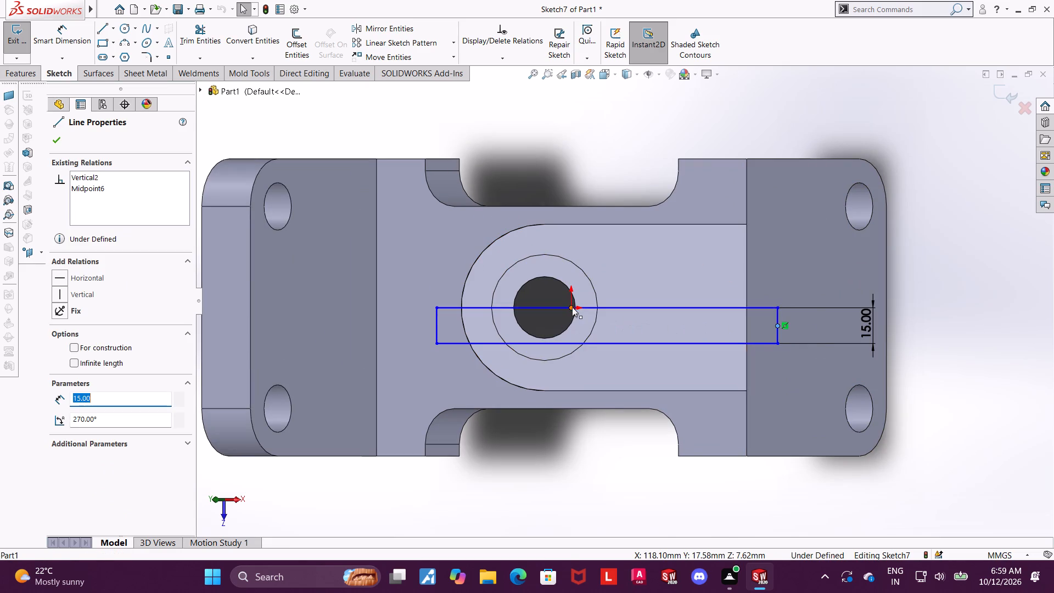
pyautogui.keyDown('ctrl'); pyautogui.click(572, 307); pyautogui.keyUp('ctrl')
pyautogui.click(54, 334)
pyautogui.press('Escape')
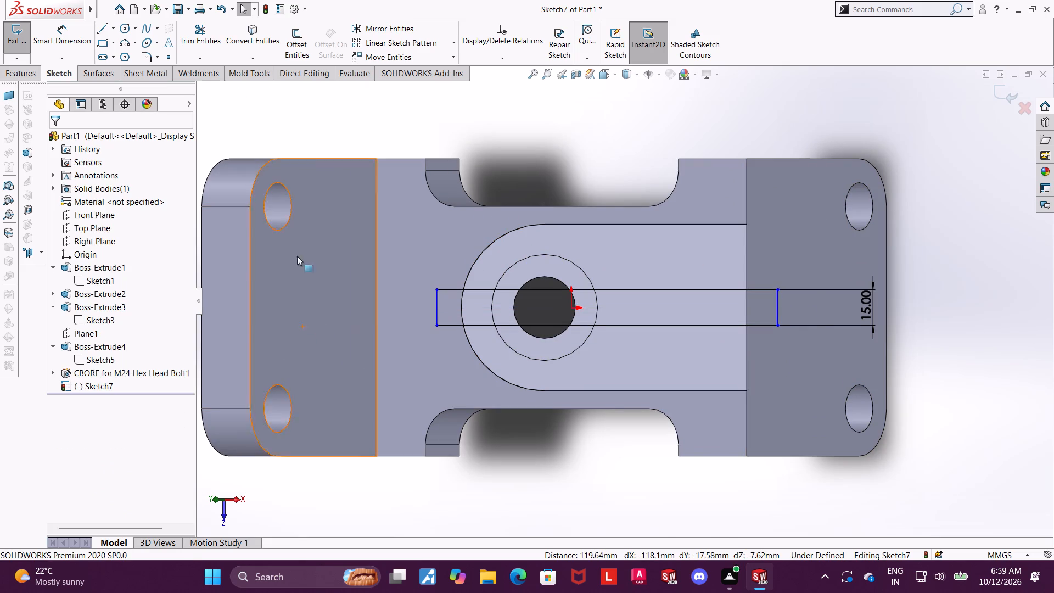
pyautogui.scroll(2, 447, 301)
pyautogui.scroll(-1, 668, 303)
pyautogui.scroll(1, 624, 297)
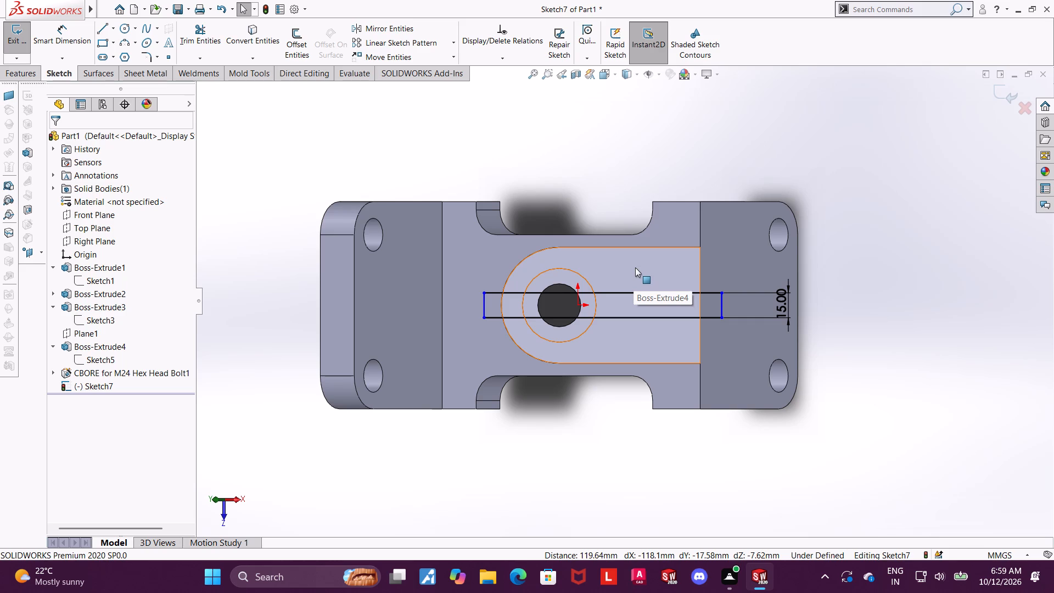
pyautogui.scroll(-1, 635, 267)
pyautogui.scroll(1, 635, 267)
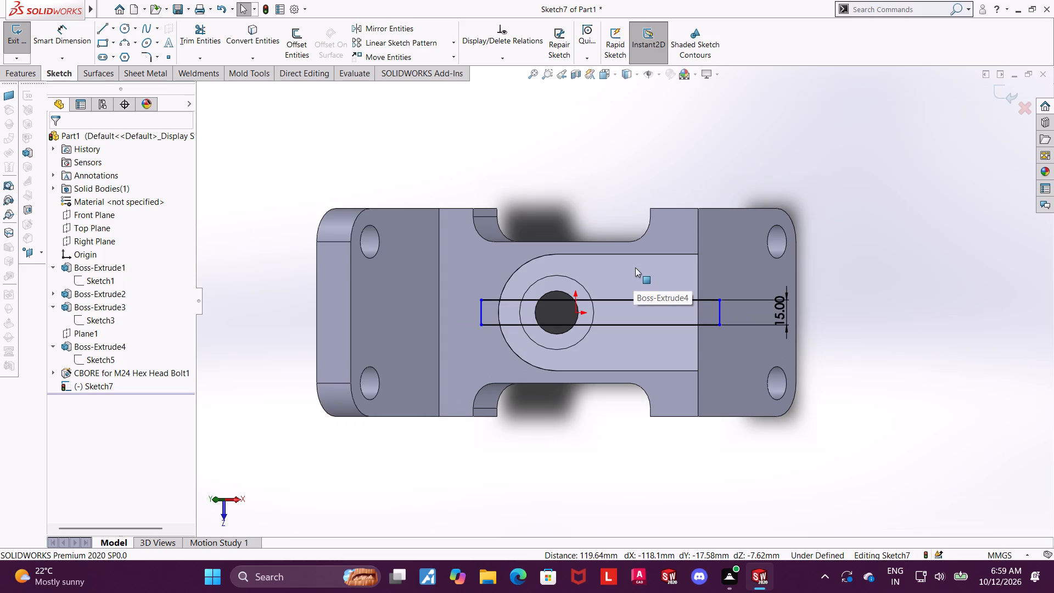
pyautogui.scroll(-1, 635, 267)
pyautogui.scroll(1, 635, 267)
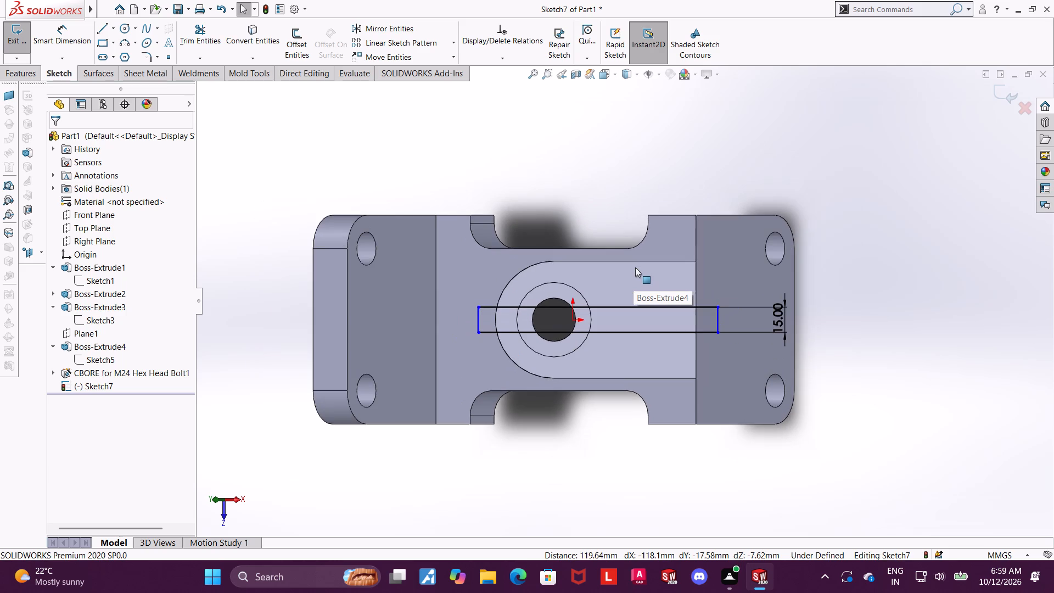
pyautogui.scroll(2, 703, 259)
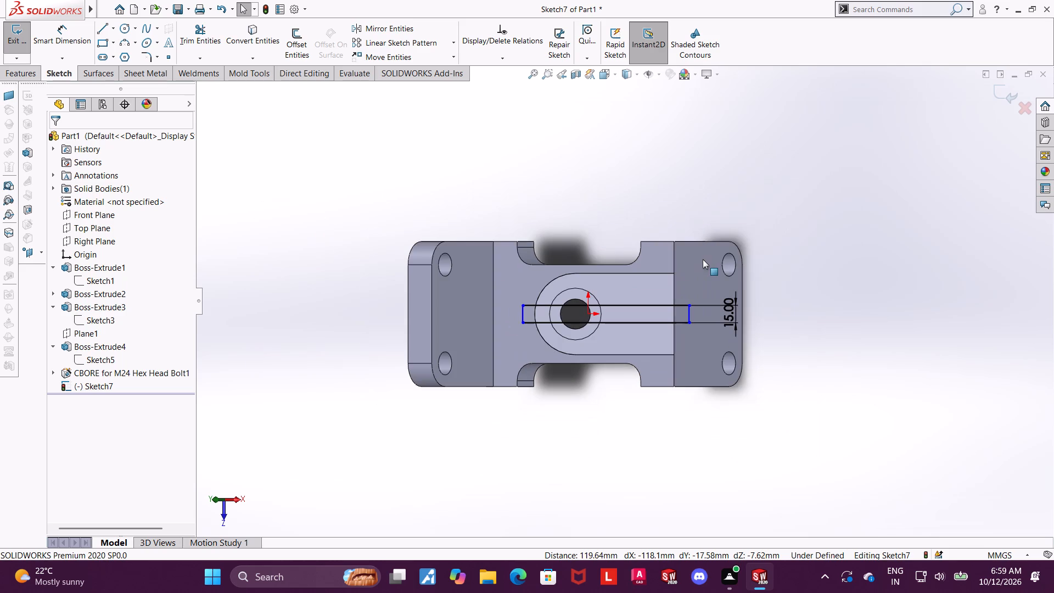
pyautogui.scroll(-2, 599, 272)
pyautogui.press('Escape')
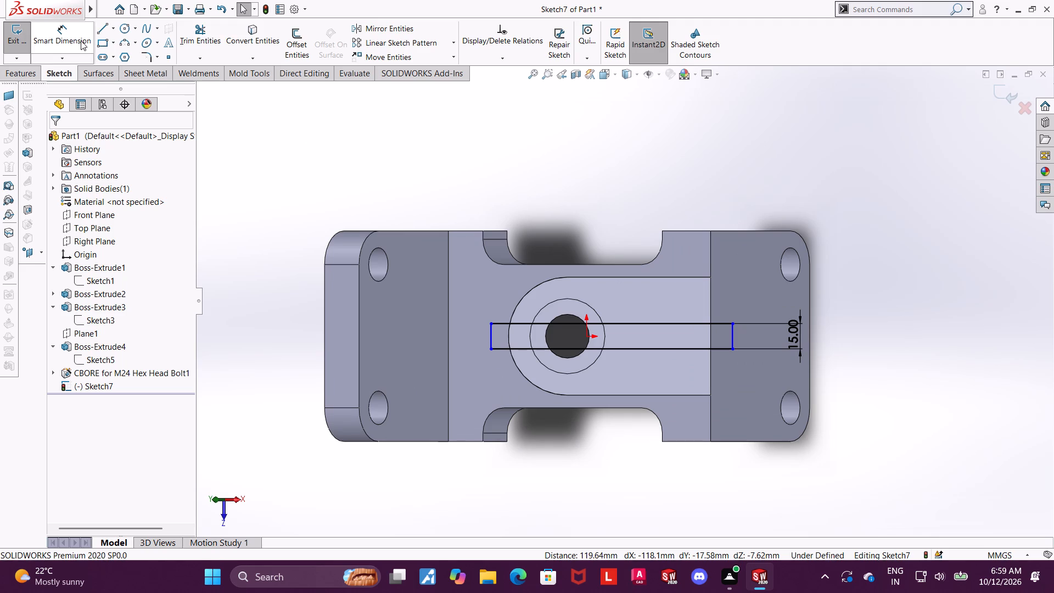
# Dimension the rectangle's end line beyond the boss's rounded end at 55 mm from the origin.
pyautogui.click(80, 40)
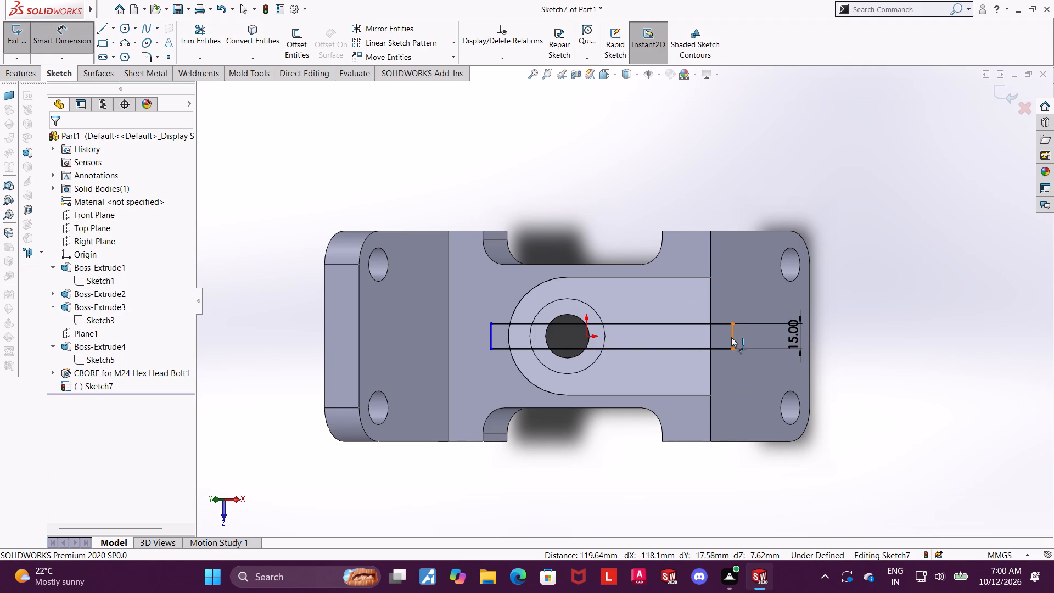
pyautogui.click(589, 337)
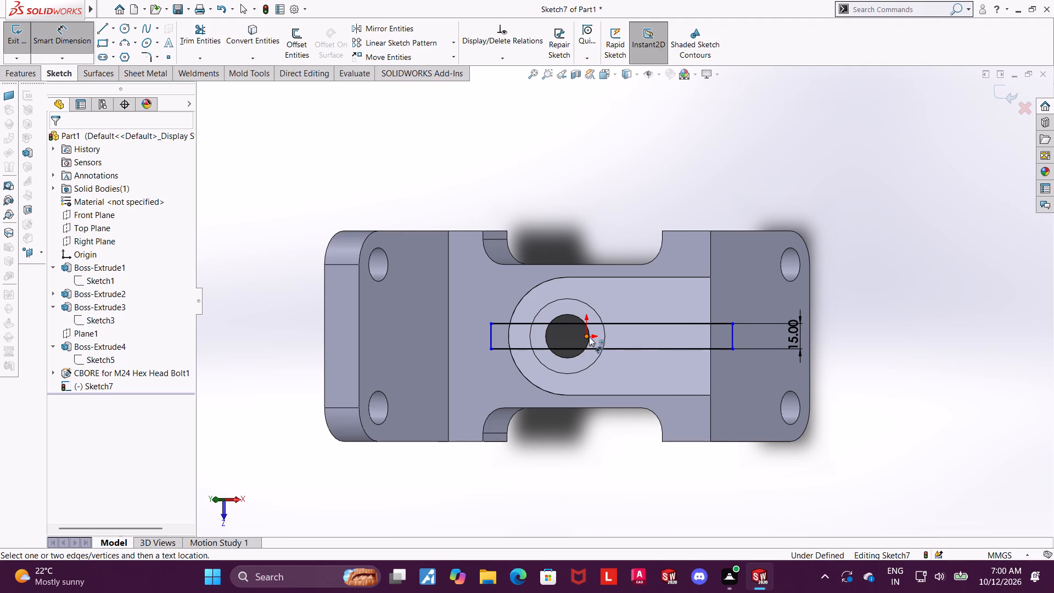
pyautogui.click(492, 336)
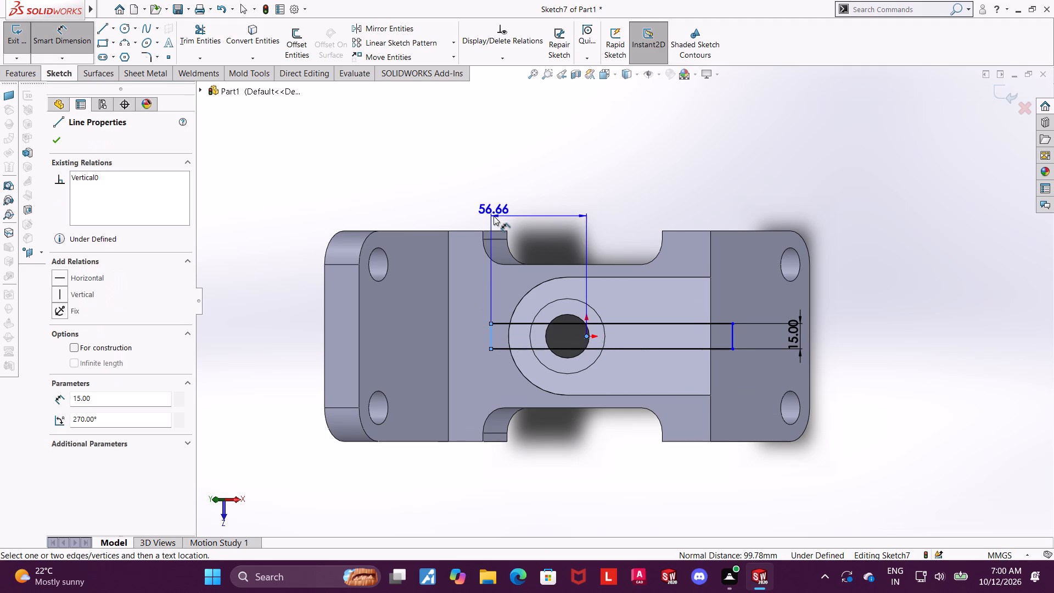
pyautogui.scroll(-1, 494, 239)
pyautogui.click(501, 174)
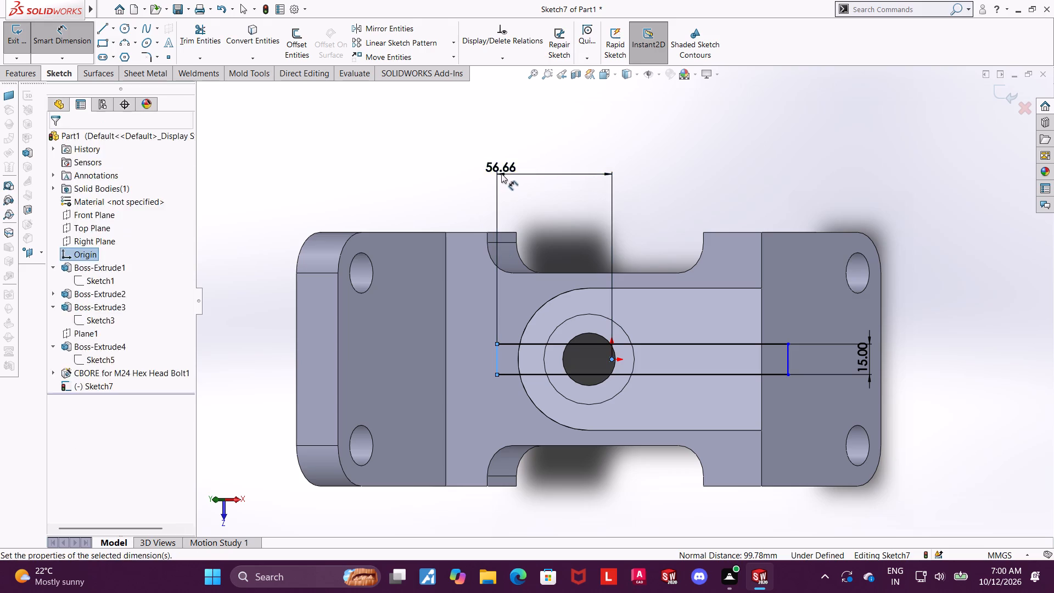
pyautogui.write('55')
pyautogui.press('Return')
pyautogui.press('Escape')
pyautogui.press('Escape')
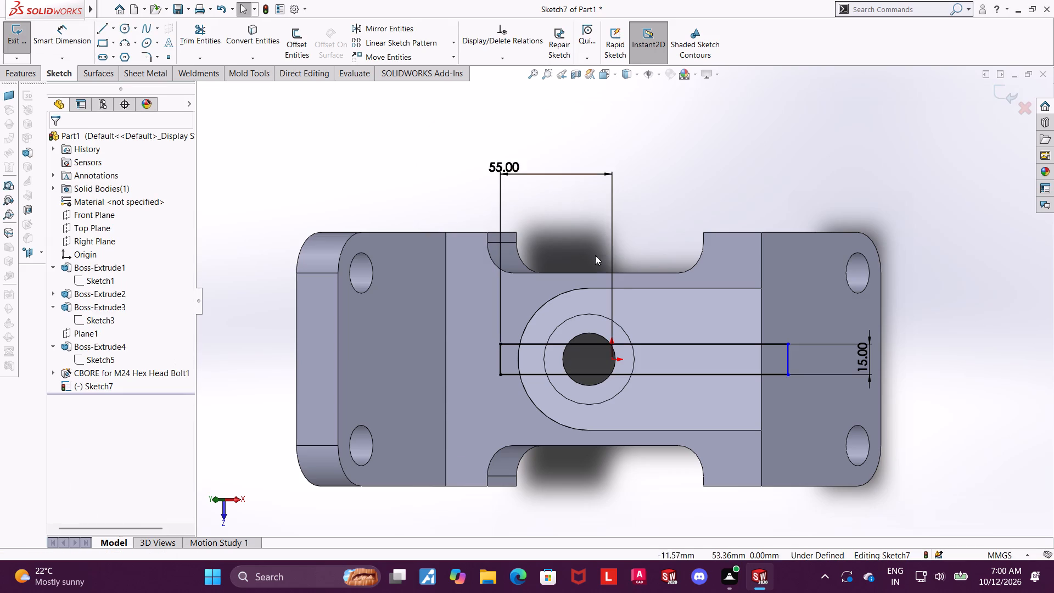
# Dimension the rectangle's length between its two end lines as 135 mm.
pyautogui.click(62, 34)
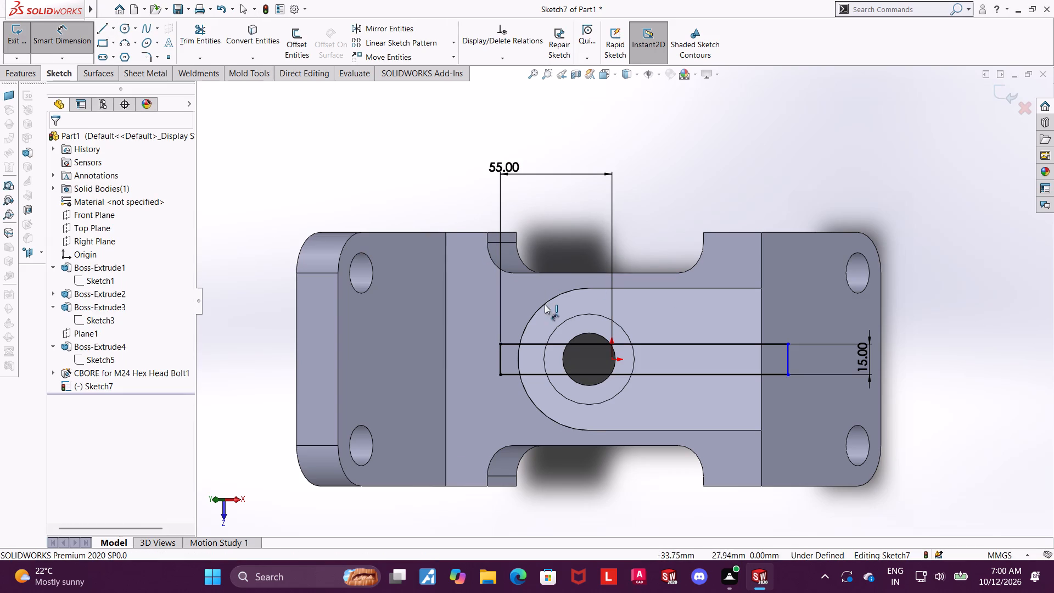
pyautogui.click(501, 351)
pyautogui.click(787, 364)
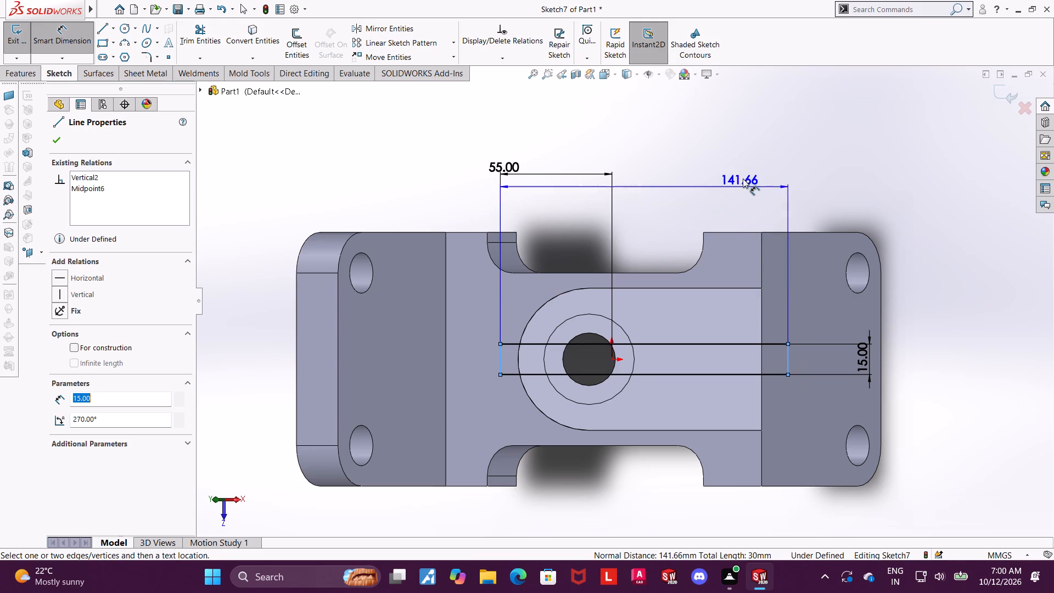
pyautogui.click(747, 136)
pyautogui.write('135')
pyautogui.press('Return')
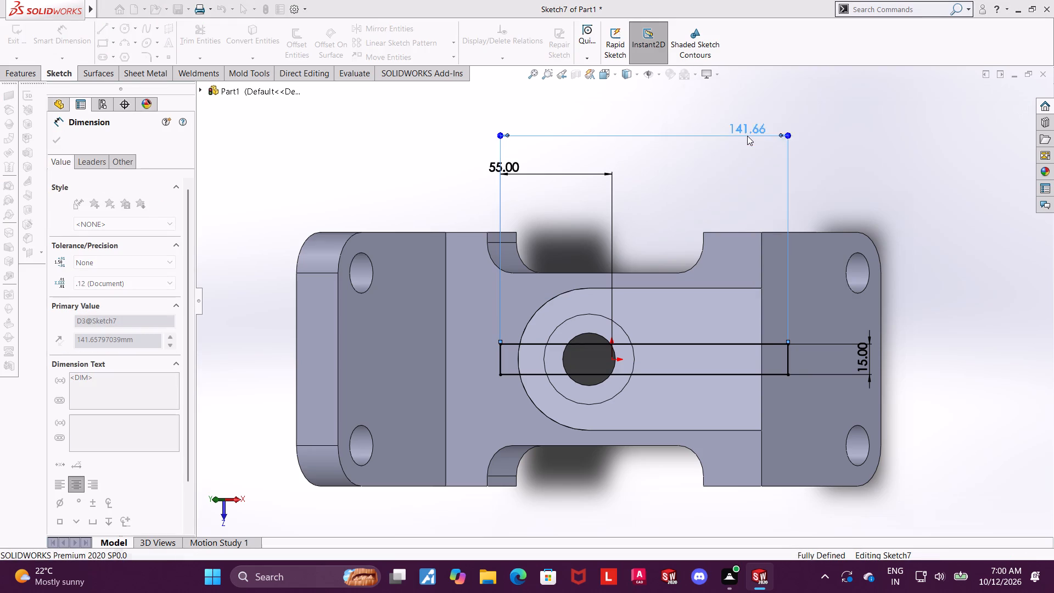
pyautogui.press('Escape')
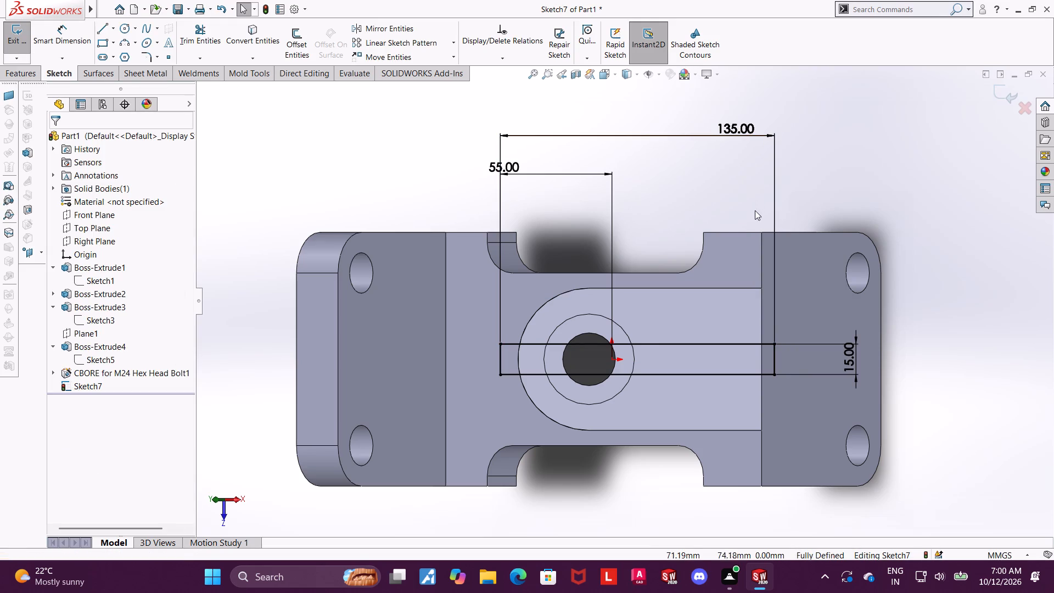
# Exit the rectangle sketch and extrude-cut it blind 10 mm deep into the boss's angled face to form a slot.
pyautogui.scroll(1, 731, 267)
pyautogui.scroll(-1, 731, 268)
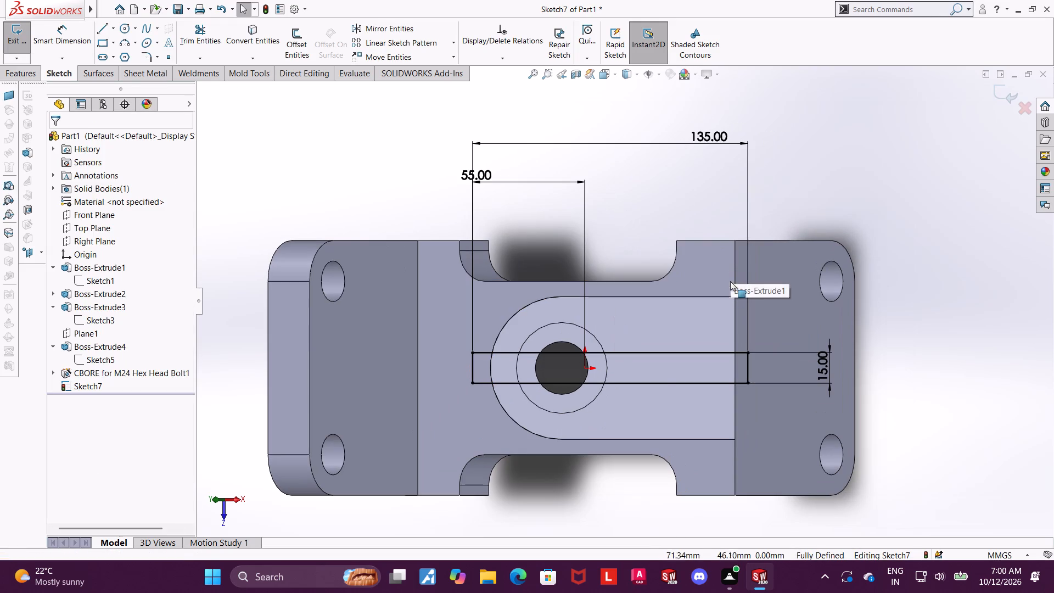
pyautogui.moveTo(665, 370); pyautogui.dragTo(645, 361, button='middle')
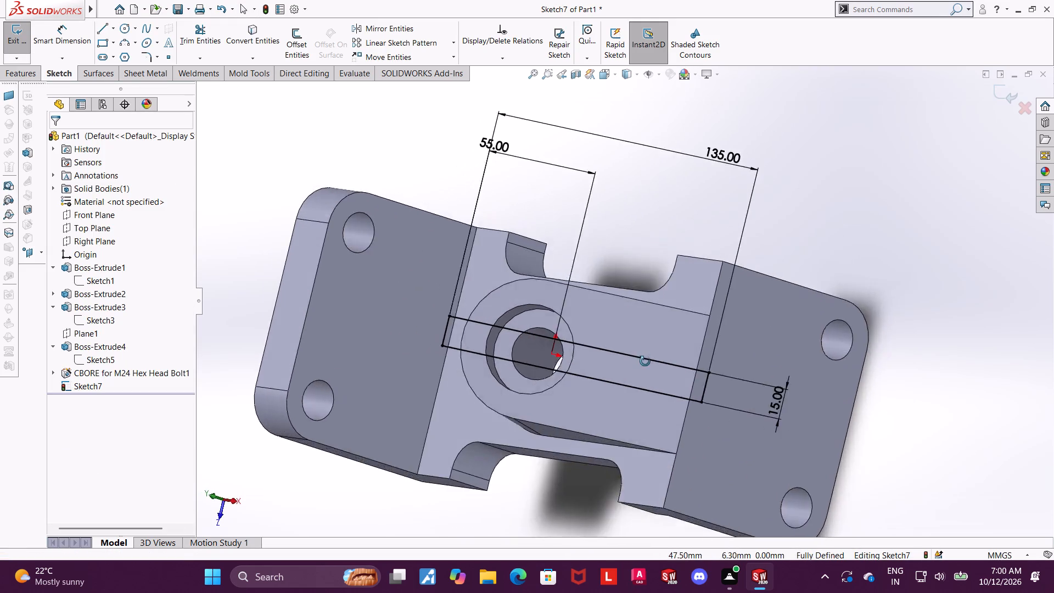
pyautogui.moveTo(645, 361); pyautogui.dragTo(668, 350, button='middle')
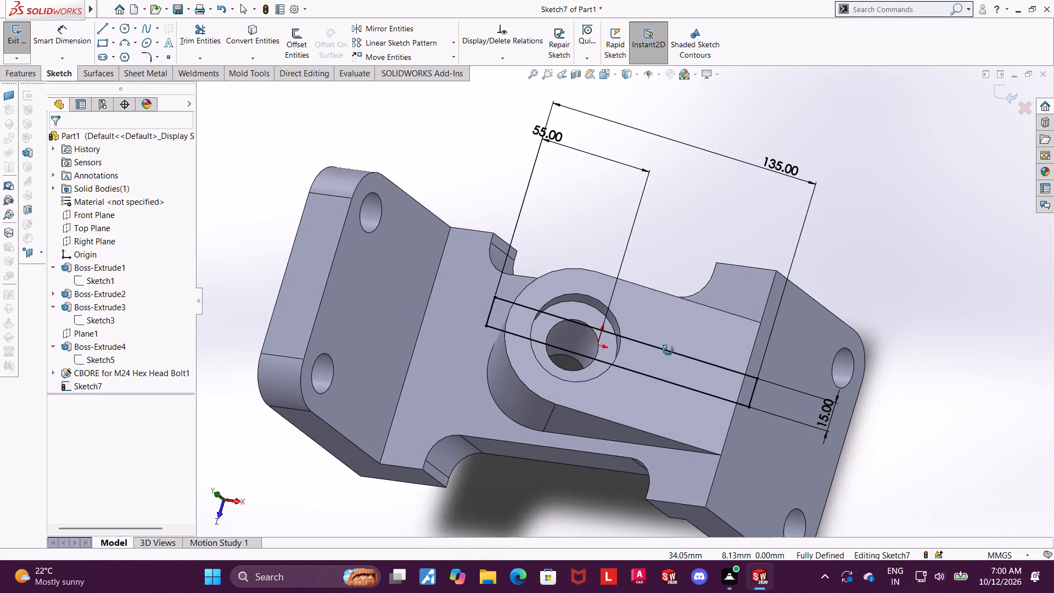
pyautogui.moveTo(668, 350); pyautogui.dragTo(569, 396, button='middle')
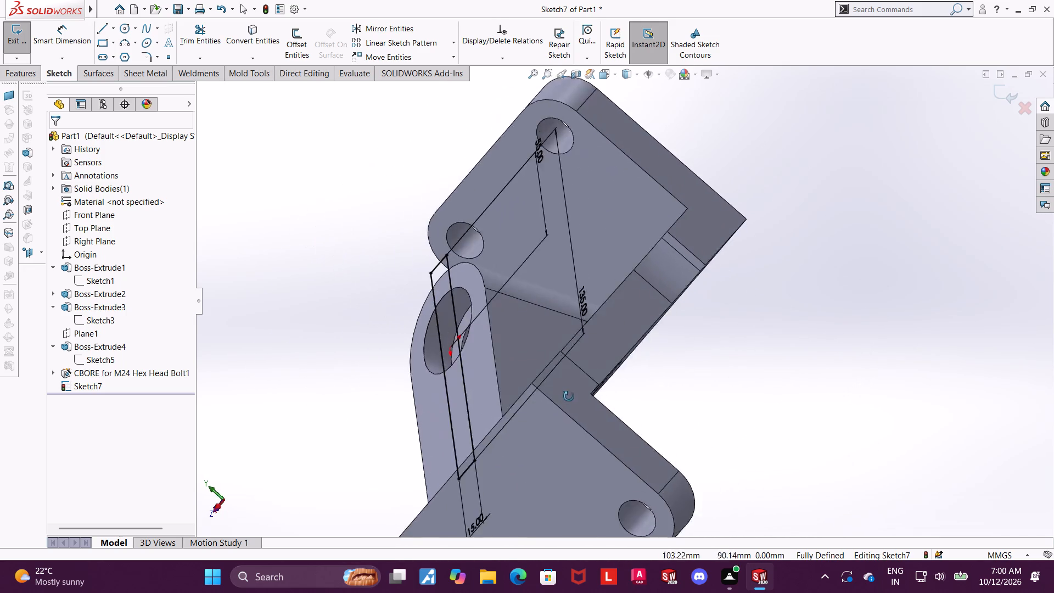
pyautogui.moveTo(569, 396); pyautogui.dragTo(649, 362, button='middle')
pyautogui.scroll(1, 649, 362)
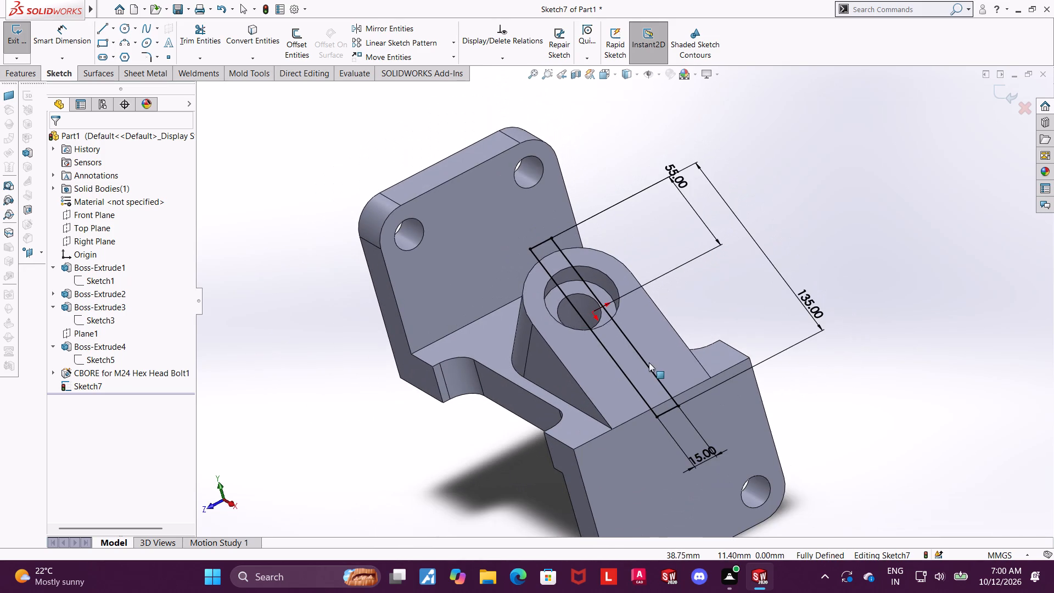
pyautogui.scroll(1, 687, 375)
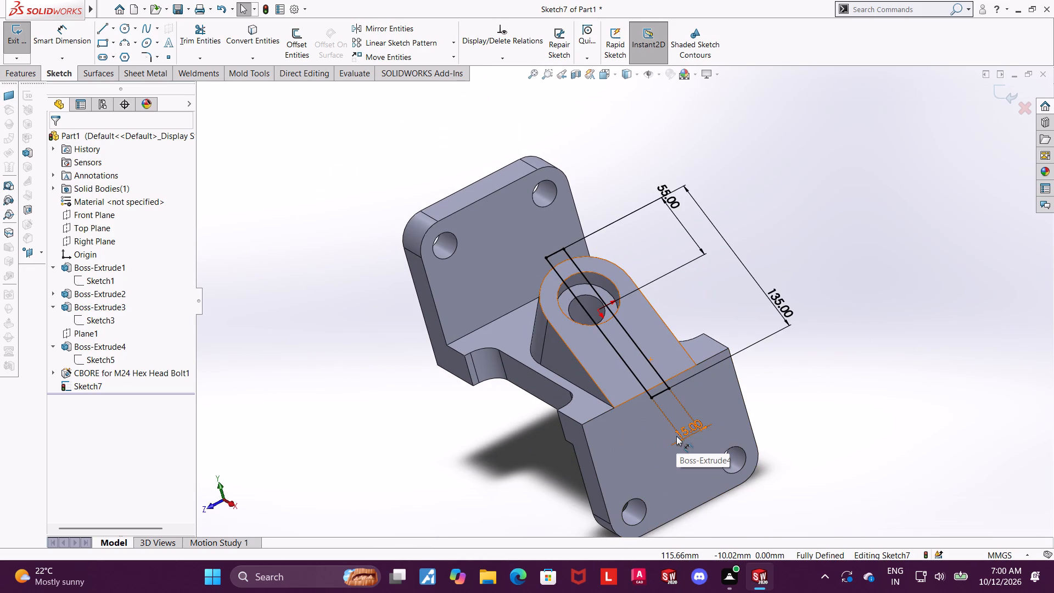
pyautogui.click(999, 98)
pyautogui.moveTo(775, 227); pyautogui.dragTo(788, 248, button='middle')
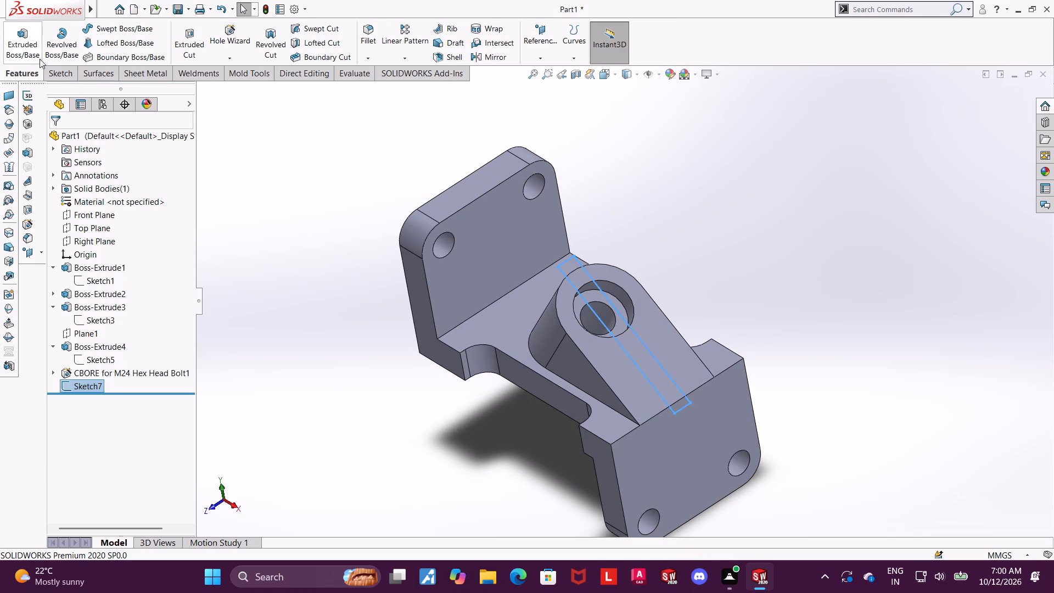
pyautogui.click(183, 34)
pyautogui.moveTo(277, 253); pyautogui.dragTo(289, 282, button='middle')
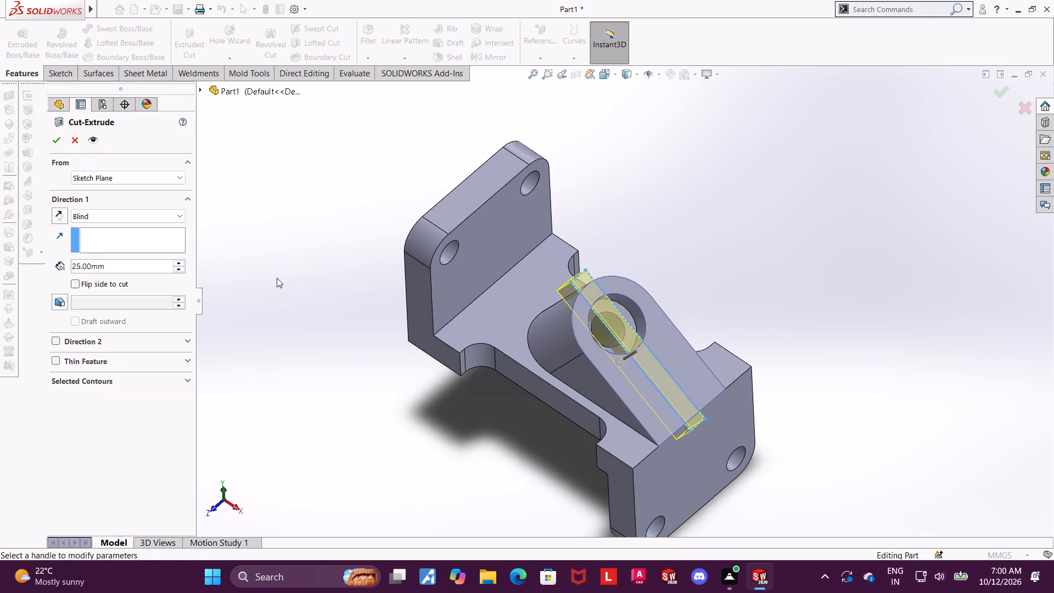
pyautogui.click(153, 266)
pyautogui.moveTo(150, 264); pyautogui.dragTo(0, 265)
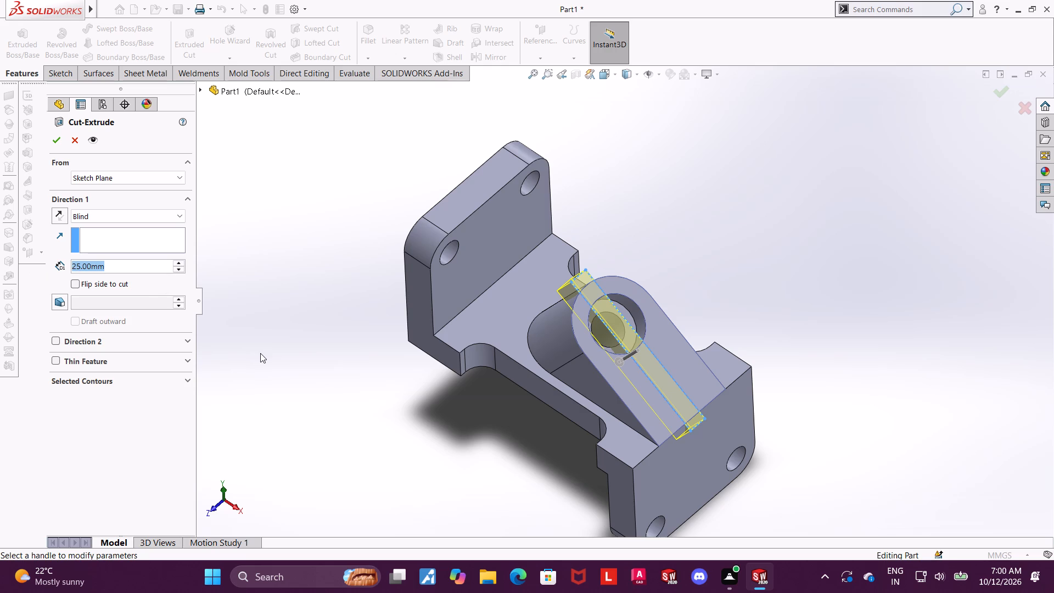
pyautogui.write('10')
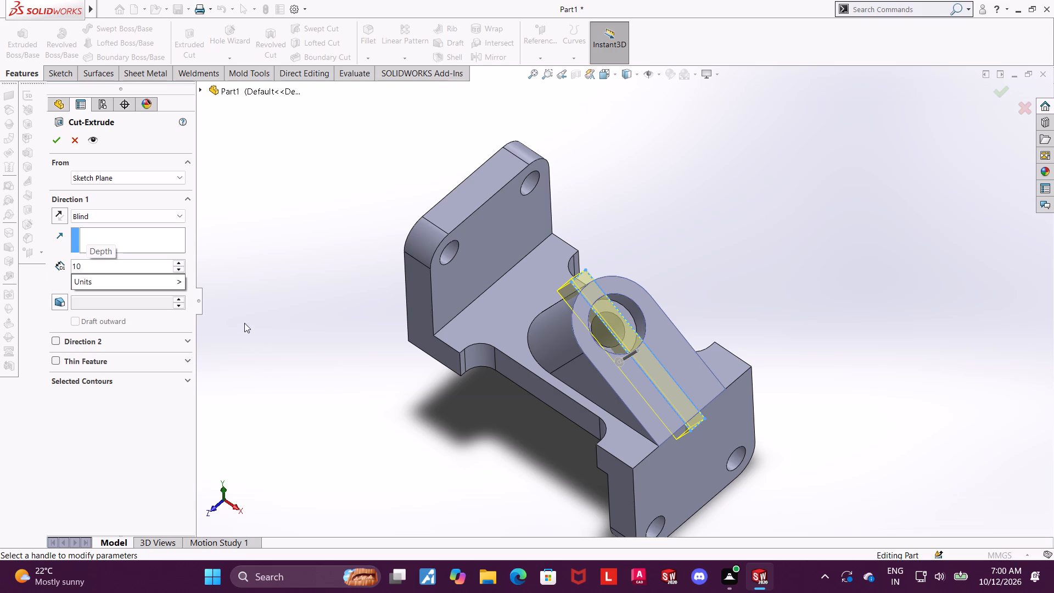
pyautogui.press('Return')
pyautogui.click(55, 142)
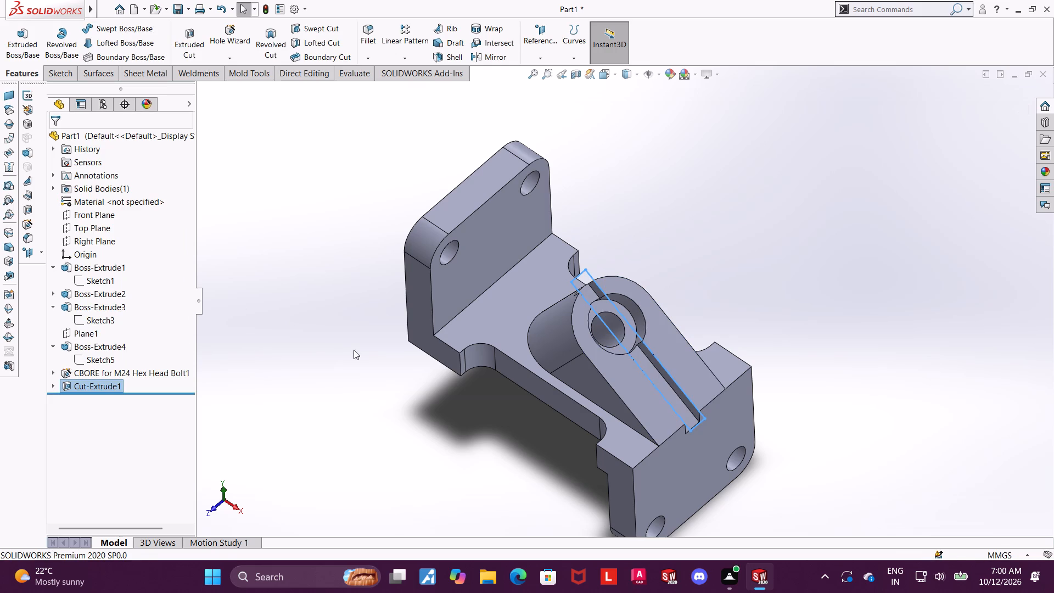
pyautogui.click(869, 268)
# Edit the sketch of the boss's slot cut and set the rectangle's width to 14 mm.
pyautogui.moveTo(691, 282); pyautogui.dragTo(584, 435, button='middle')
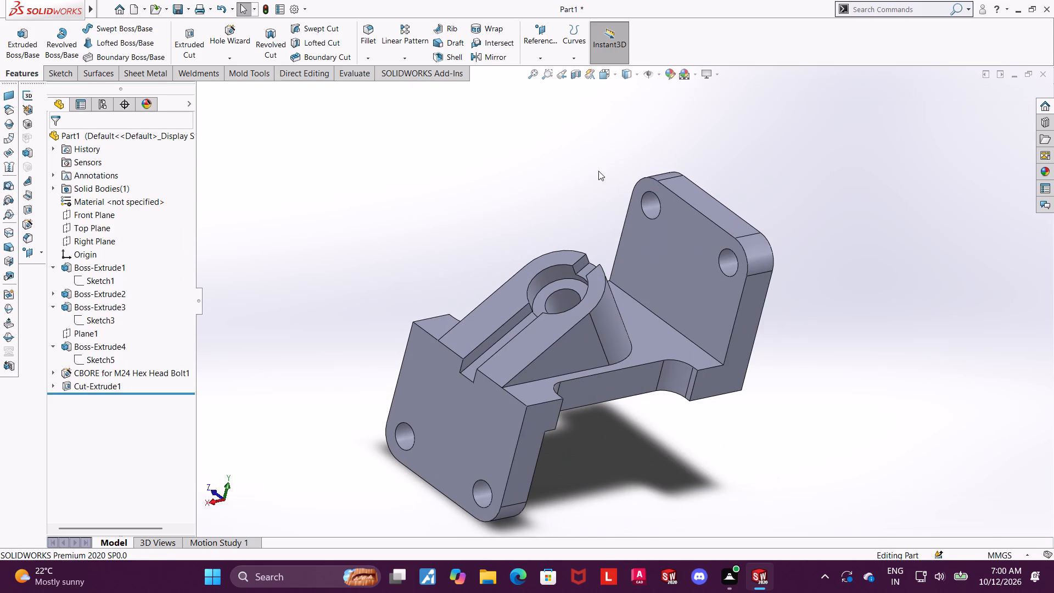
pyautogui.click(604, 78)
pyautogui.click(485, 327)
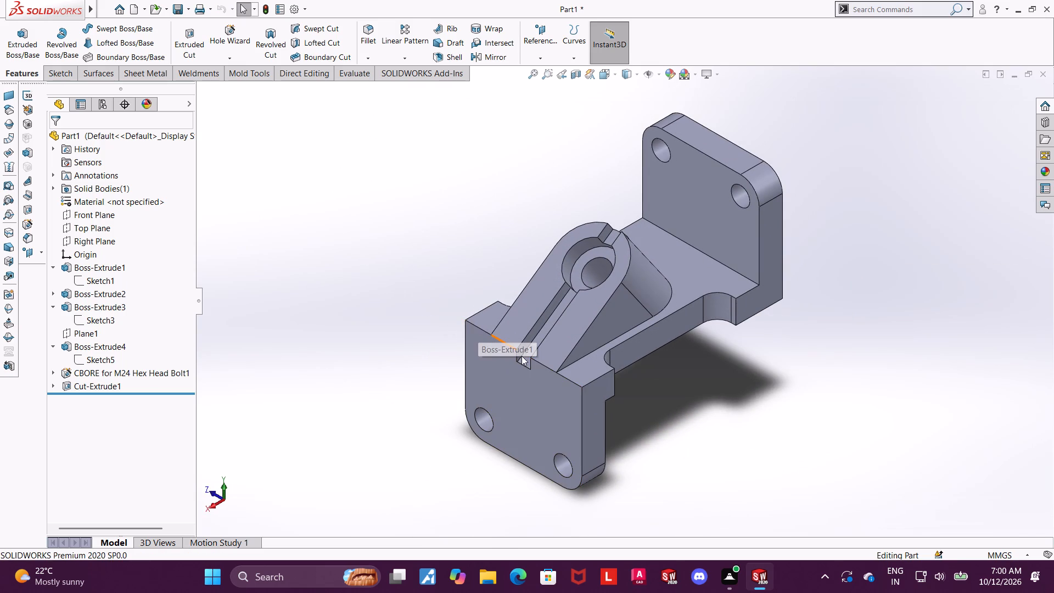
pyautogui.scroll(2, 550, 376)
pyautogui.scroll(-1, 664, 415)
pyautogui.press('Escape')
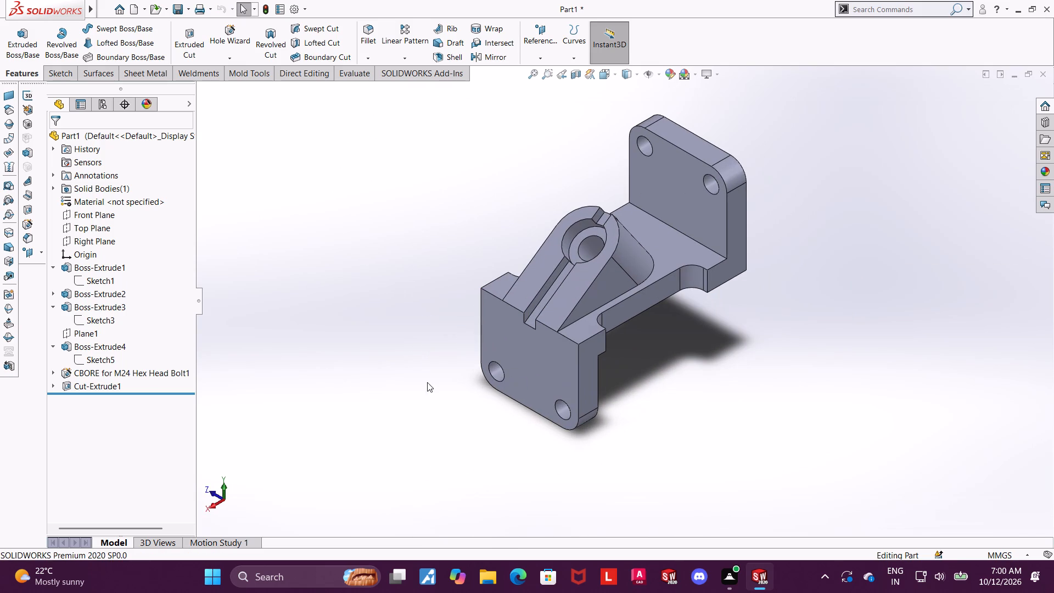
pyautogui.press('Escape')
pyautogui.click(54, 382)
pyautogui.click(82, 396)
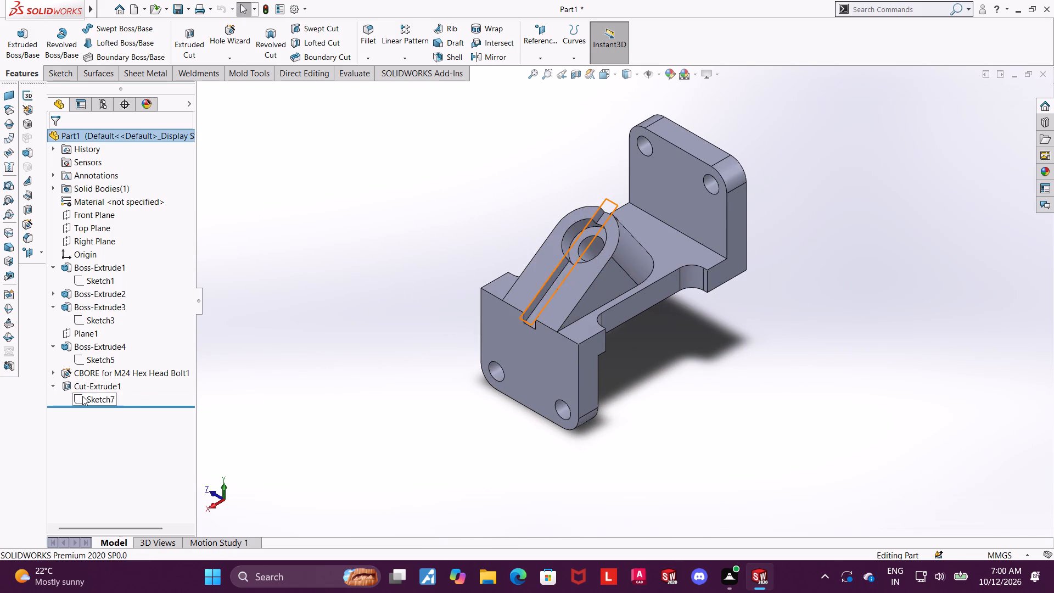
pyautogui.click(93, 366)
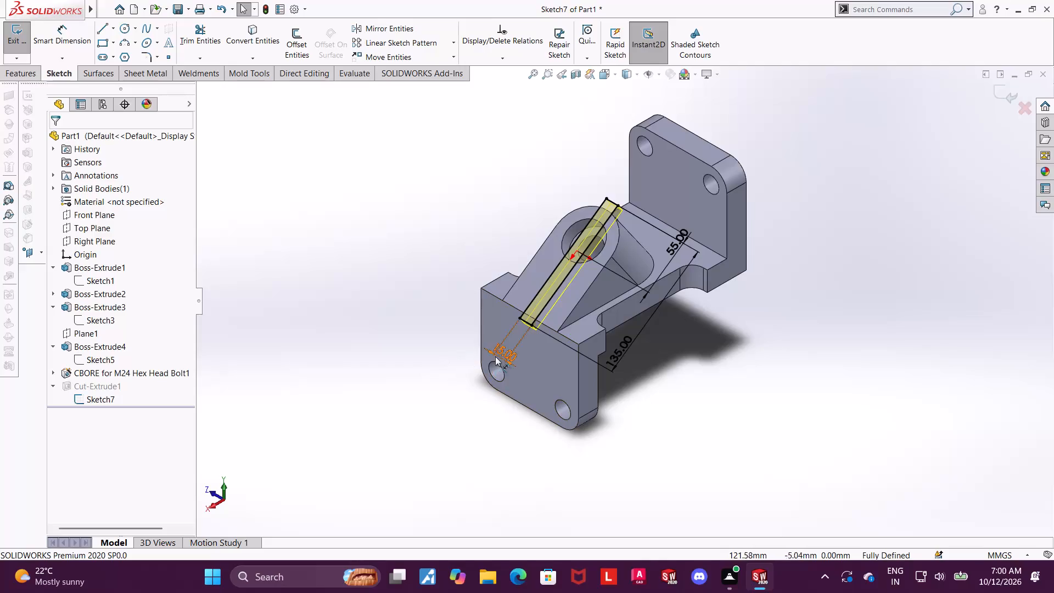
pyautogui.doubleClick(495, 356)
pyautogui.press('1')
pyautogui.press('4')
pyautogui.press('Return')
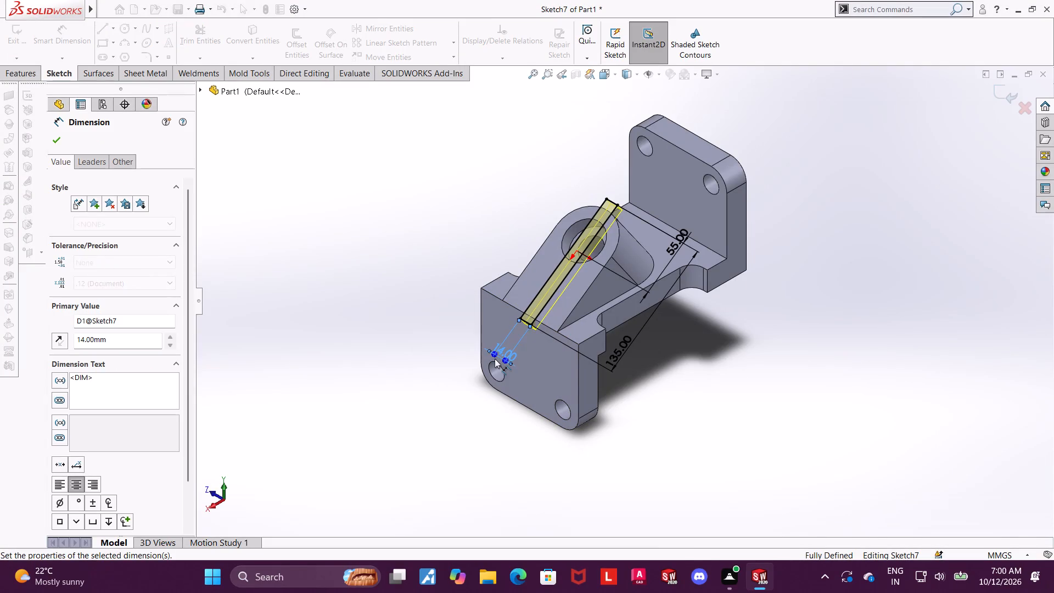
pyautogui.click(60, 139)
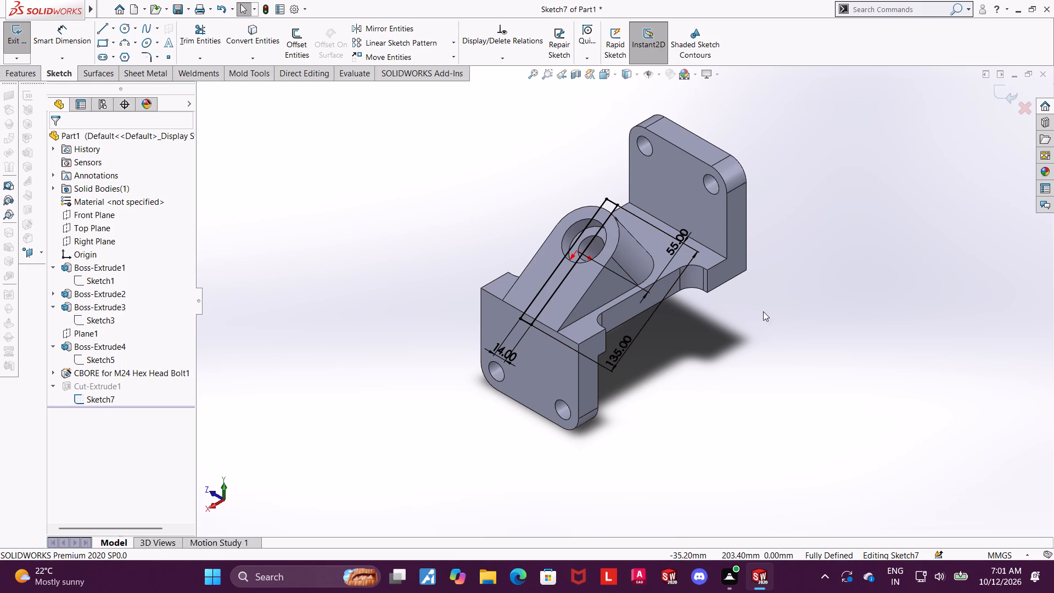
# Exit the edited slot sketch to rebuild the cut.
pyautogui.scroll(2, 856, 282)
pyautogui.scroll(-1, 711, 200)
pyautogui.click(862, 259)
pyautogui.scroll(-3, 723, 257)
pyautogui.press('Escape')
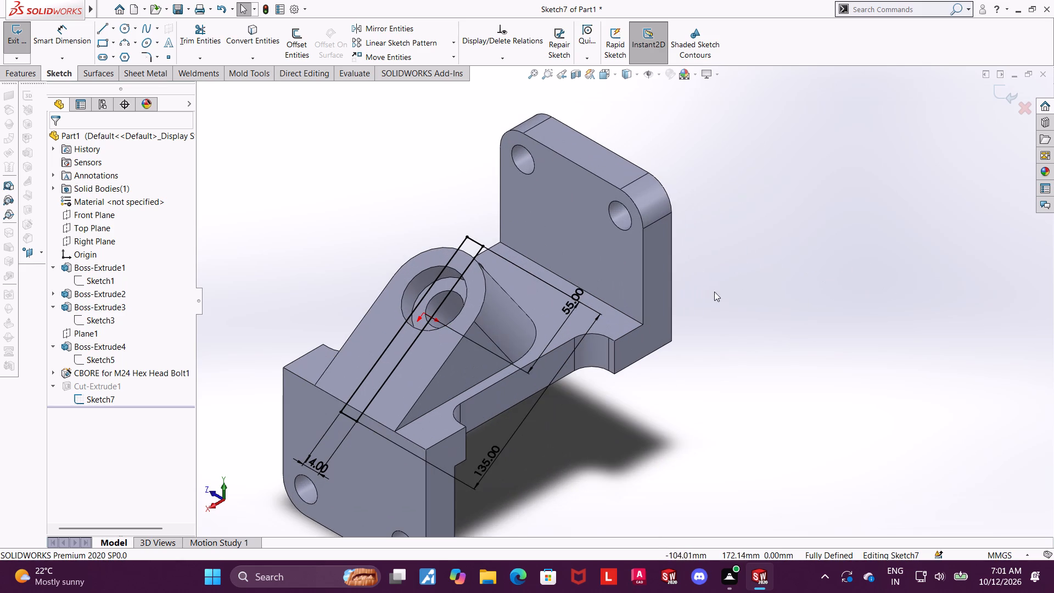
pyautogui.press('Escape')
pyautogui.click(720, 292)
pyautogui.click(997, 98)
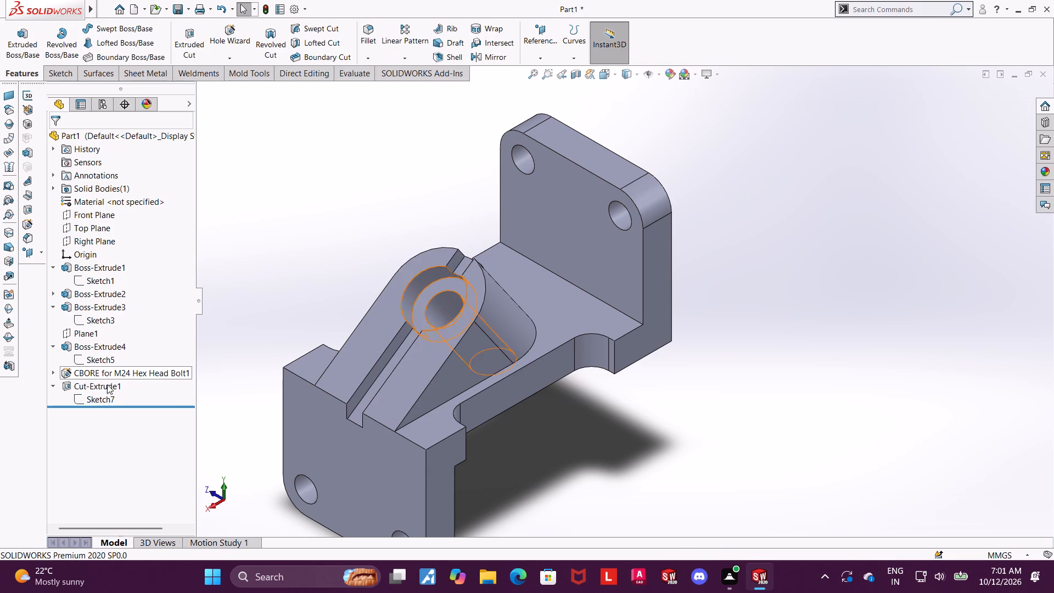
# Review the slot sketch's dimensions and the slot in the boss from several angles.
pyautogui.click(95, 398)
pyautogui.moveTo(547, 416); pyautogui.dragTo(565, 433, button='middle')
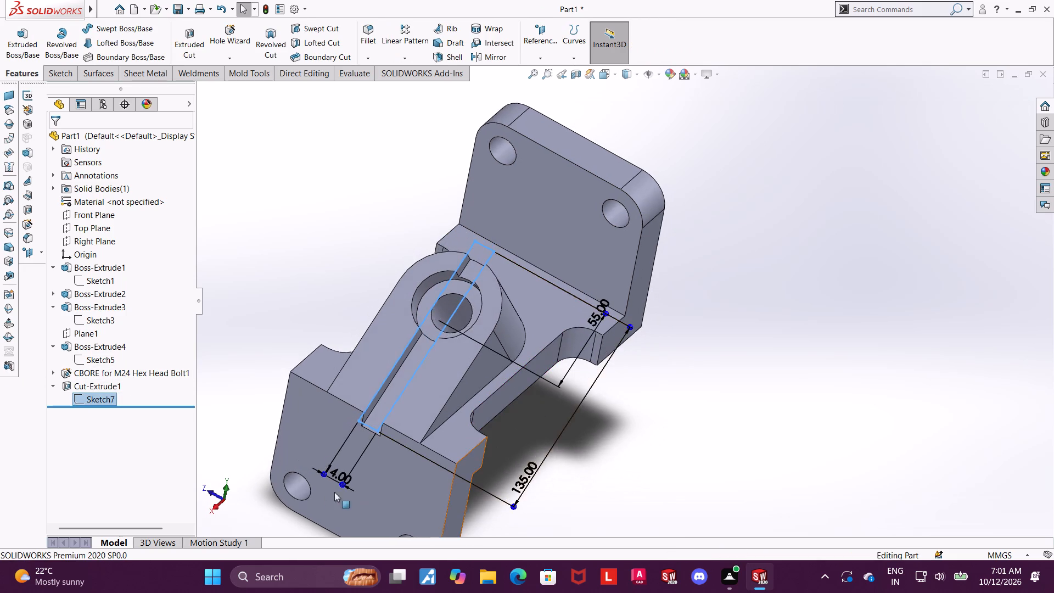
pyautogui.scroll(2, 354, 485)
pyautogui.moveTo(380, 473); pyautogui.dragTo(403, 484, button='middle')
pyautogui.click(807, 407)
pyautogui.moveTo(714, 369); pyautogui.dragTo(686, 358, button='middle')
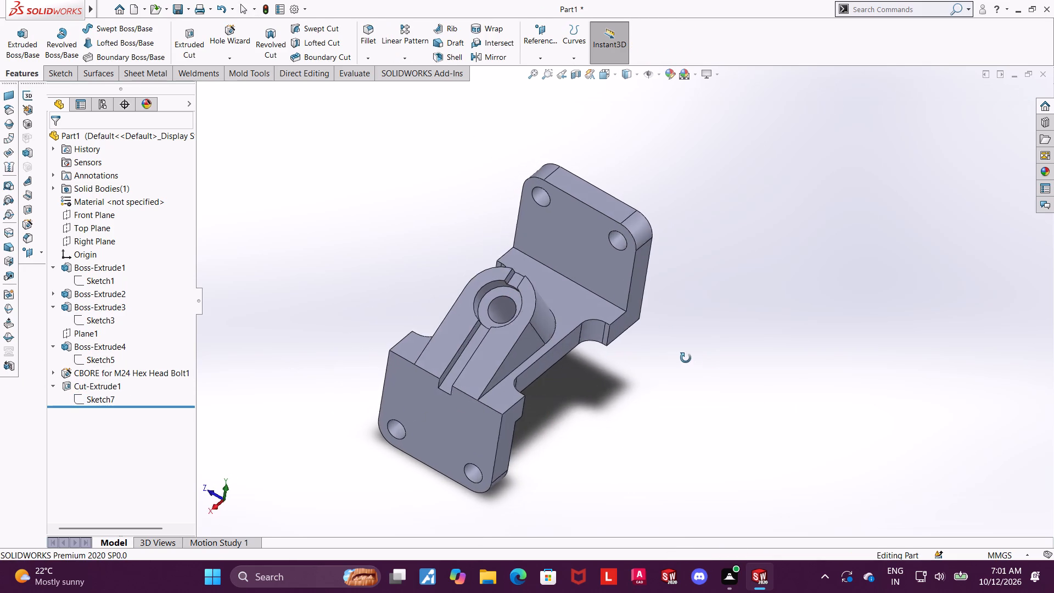
pyautogui.moveTo(686, 358); pyautogui.dragTo(681, 357, button='middle')
# Start a new sketch on the Front Plane and view it face-on.
pyautogui.scroll(2, 710, 349)
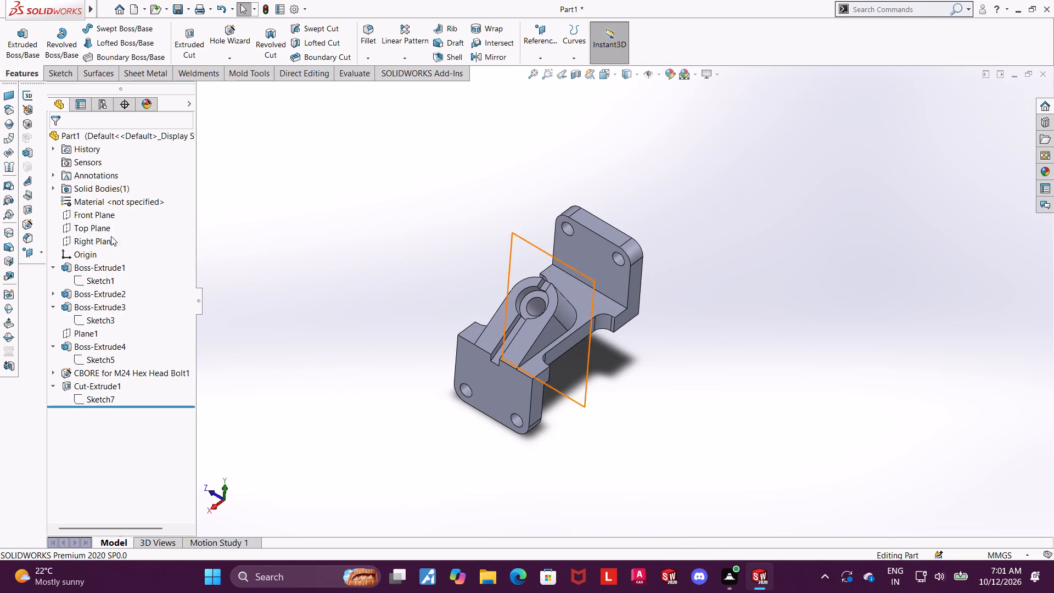
pyautogui.click(89, 214)
pyautogui.click(95, 201)
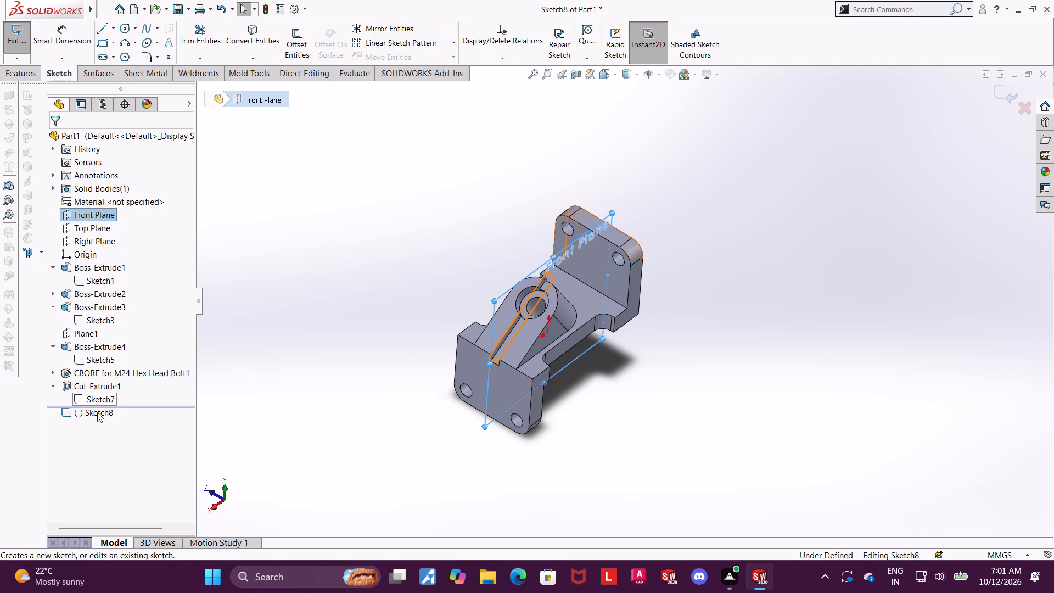
pyautogui.click(97, 412)
pyautogui.click(121, 400)
pyautogui.scroll(3, 532, 244)
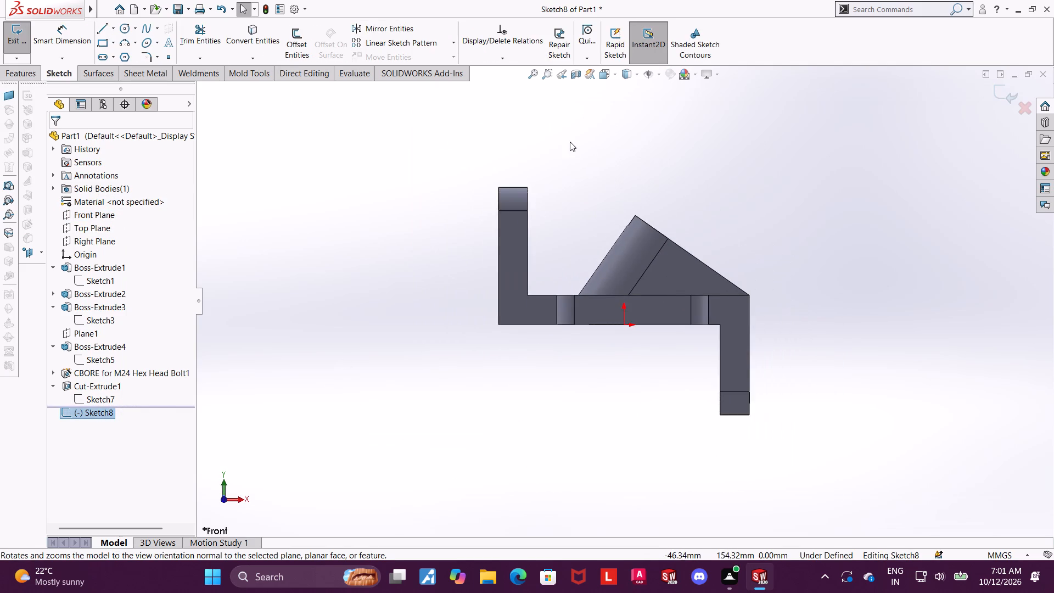
pyautogui.scroll(-2, 569, 142)
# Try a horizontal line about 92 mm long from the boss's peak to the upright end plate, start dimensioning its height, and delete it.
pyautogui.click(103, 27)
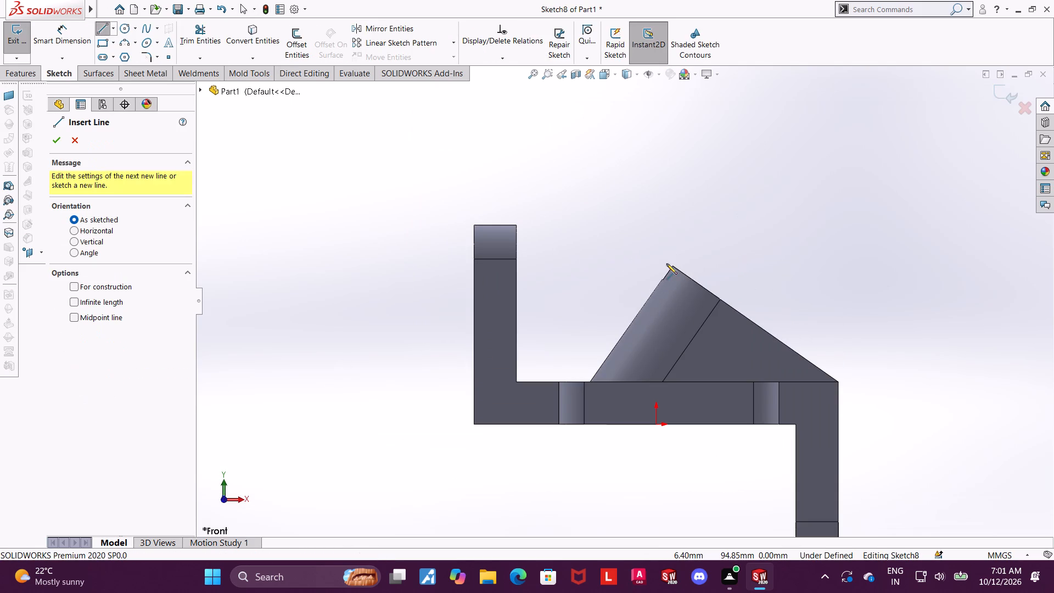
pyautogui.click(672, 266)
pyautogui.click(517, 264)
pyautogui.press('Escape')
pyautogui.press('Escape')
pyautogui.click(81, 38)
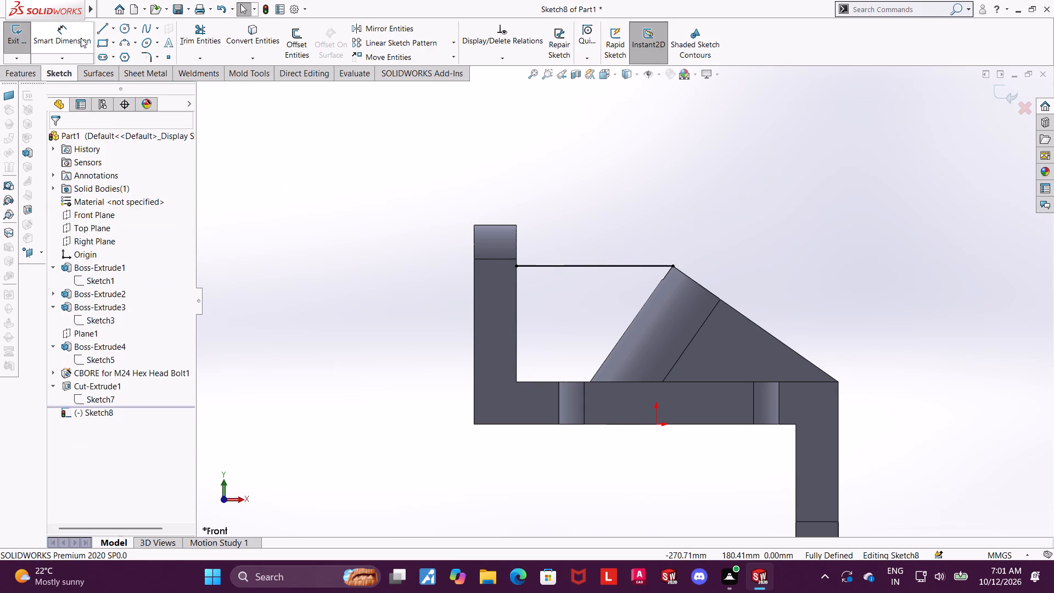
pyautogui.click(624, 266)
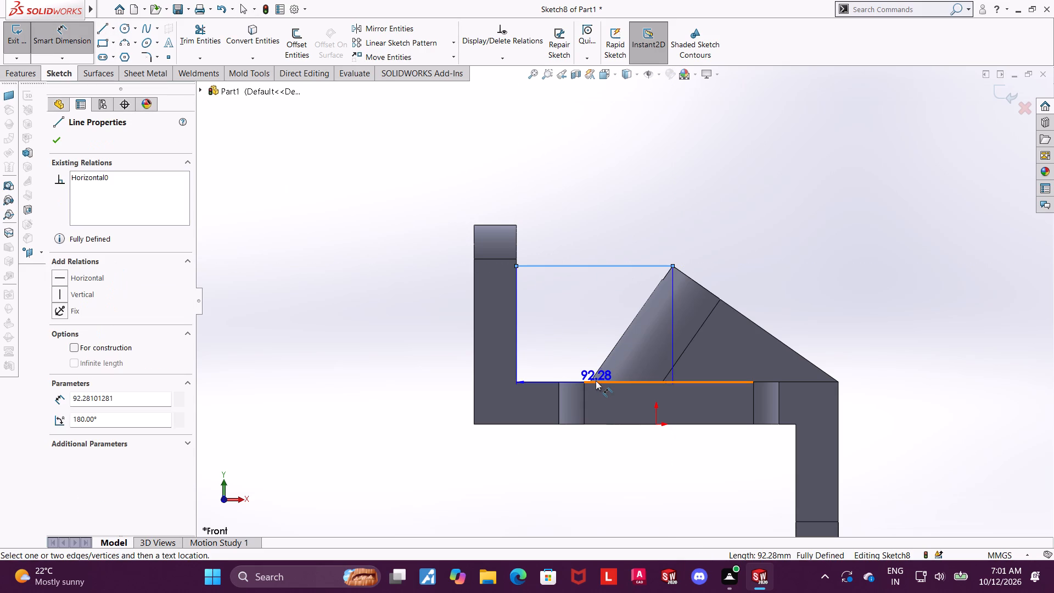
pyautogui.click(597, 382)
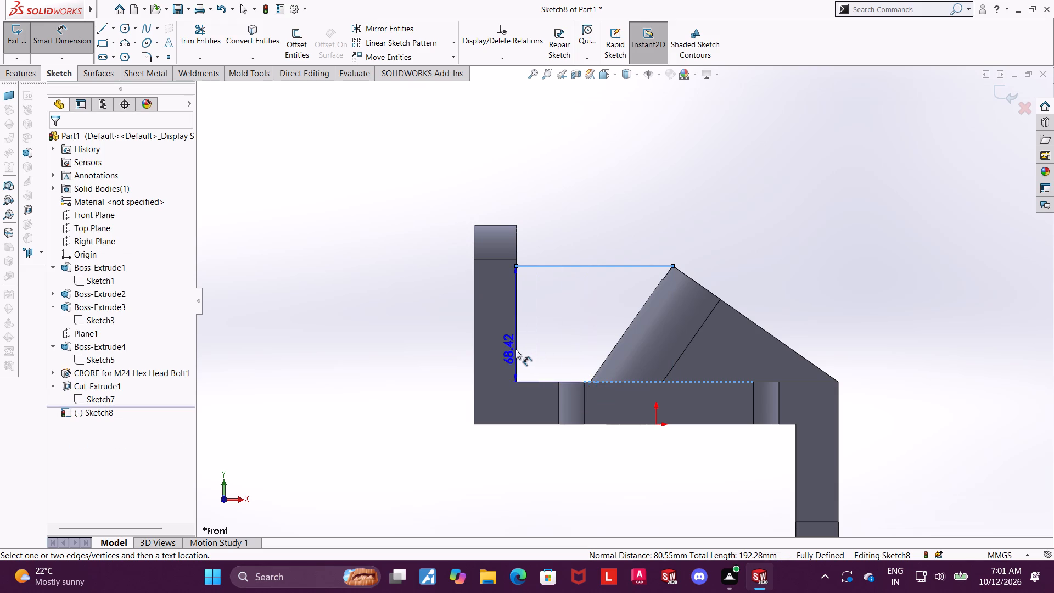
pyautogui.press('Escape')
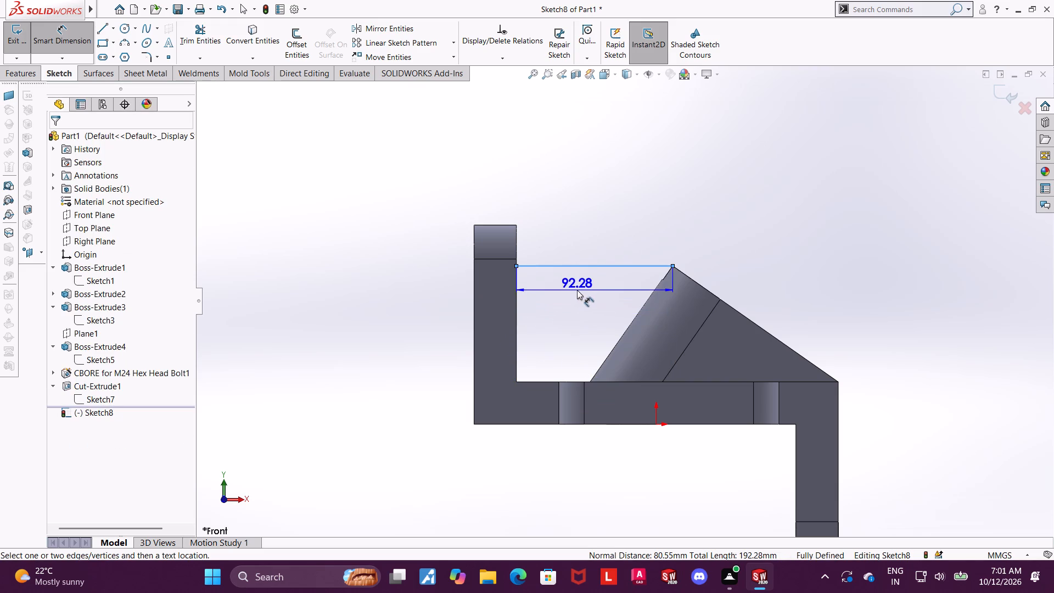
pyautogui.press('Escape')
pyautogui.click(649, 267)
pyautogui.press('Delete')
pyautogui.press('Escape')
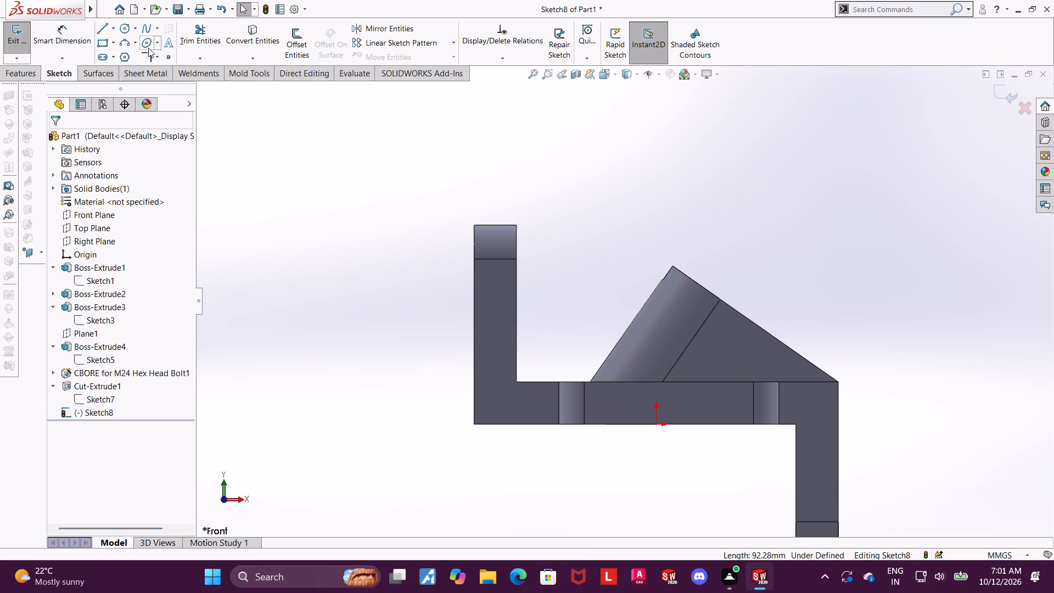
# Sketch a horizontal line about 74 mm long from the upright end plate's inner edge to the boss's slanted edge.
pyautogui.click(108, 27)
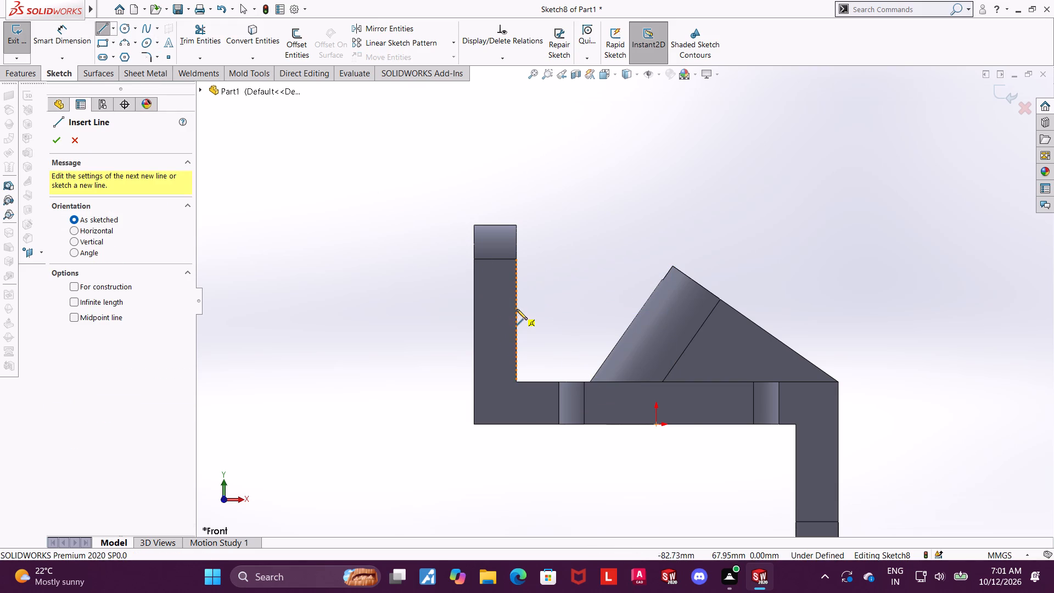
pyautogui.click(517, 309)
pyautogui.click(642, 309)
pyautogui.press('Escape')
pyautogui.press('Escape')
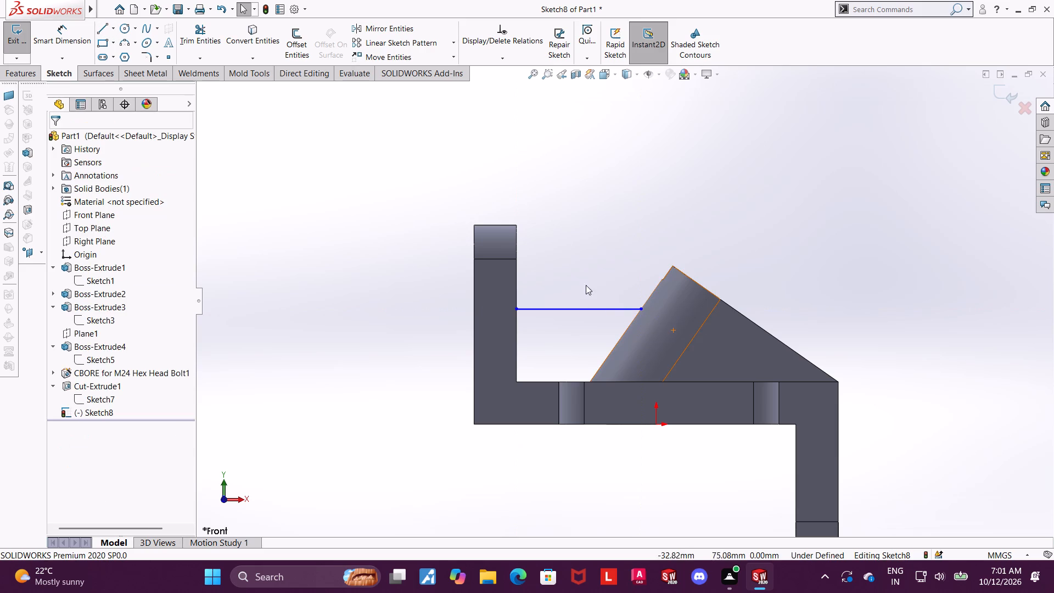
# Dimension the horizontal line's height above the base's top edge as 40 mm.
pyautogui.click(67, 31)
pyautogui.click(575, 303)
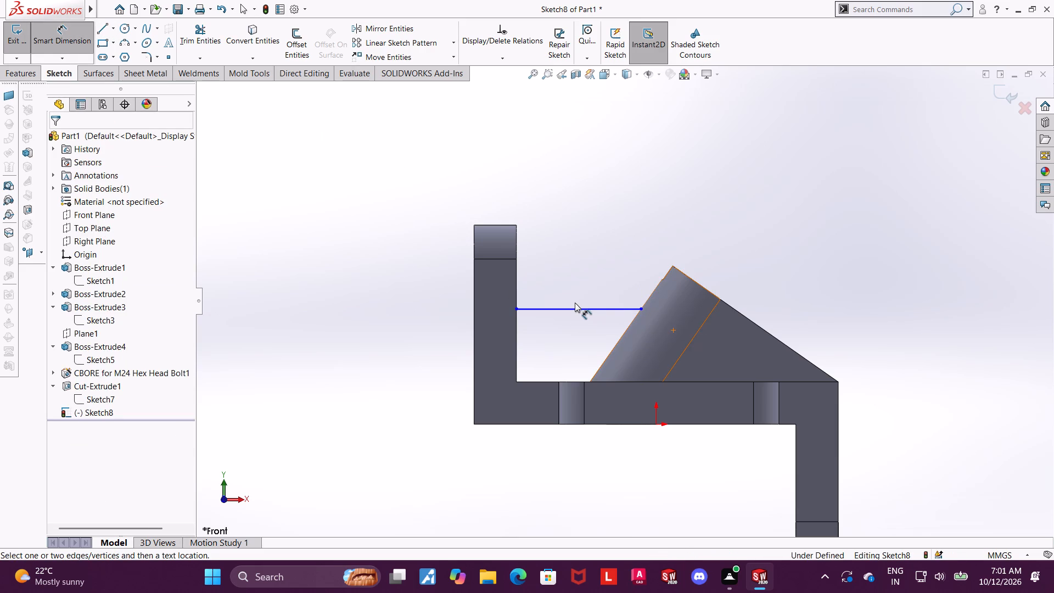
pyautogui.click(575, 306)
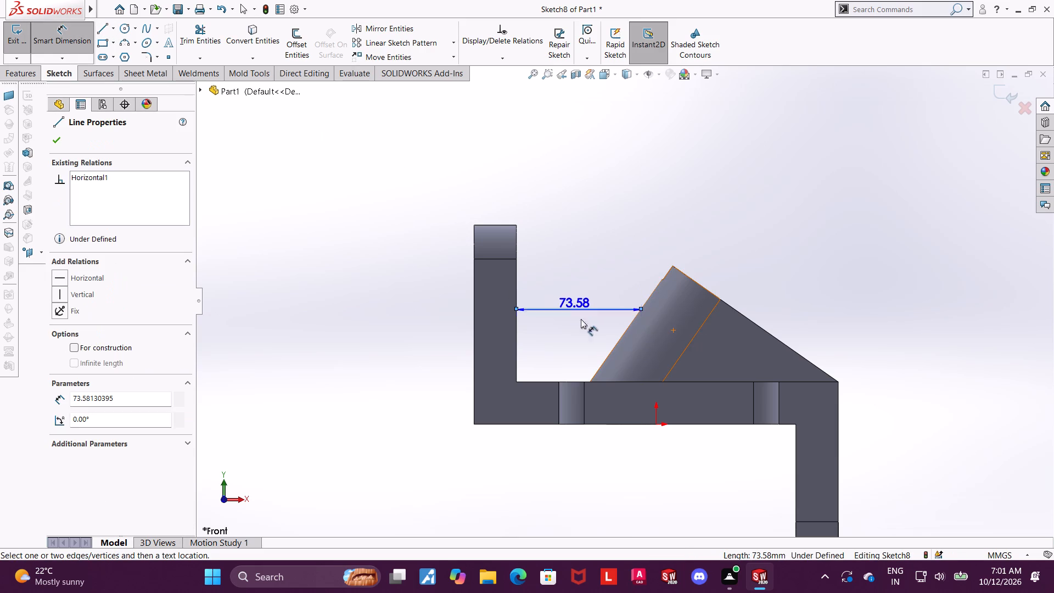
pyautogui.click(616, 382)
pyautogui.click(439, 355)
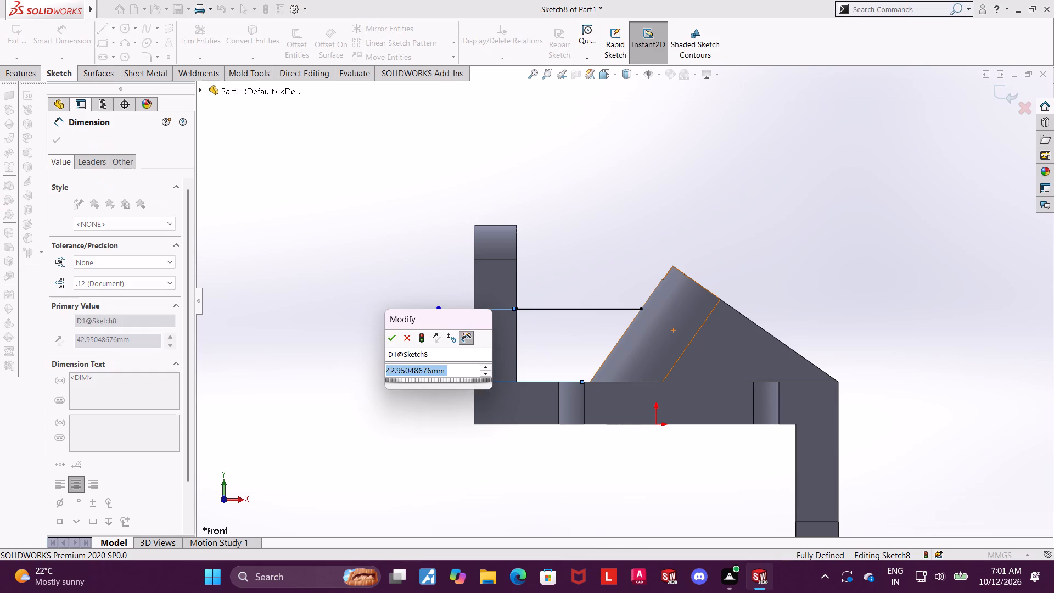
pyautogui.write('40')
pyautogui.press('Return')
pyautogui.press('Escape')
pyautogui.press('Escape')
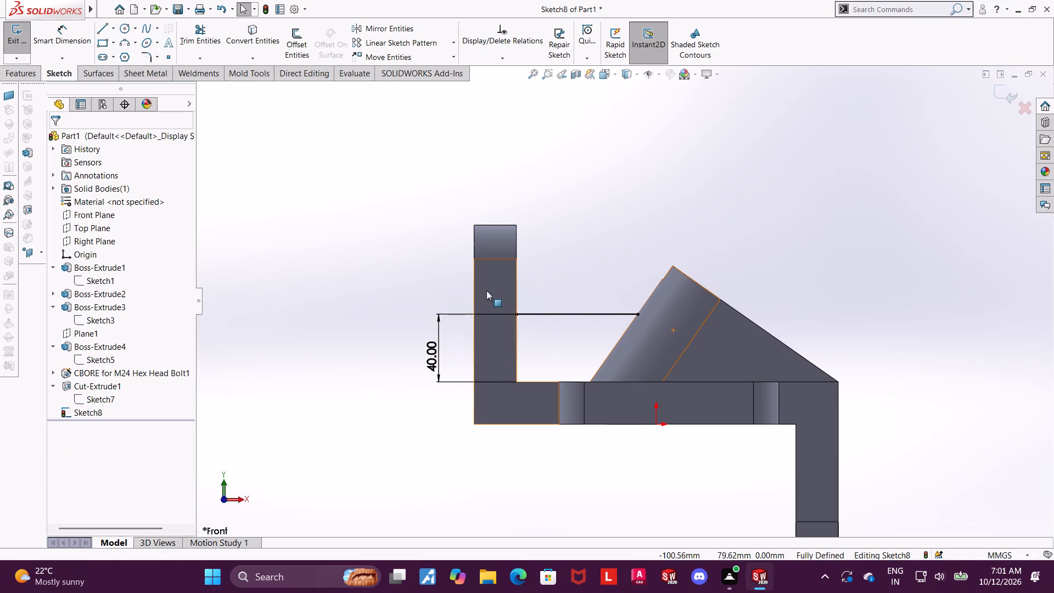
# Exit the sketch and create a Rib from the line, 10 mm thick on both sides, with 1° outward draft.
pyautogui.scroll(2, 486, 290)
pyautogui.click(1009, 93)
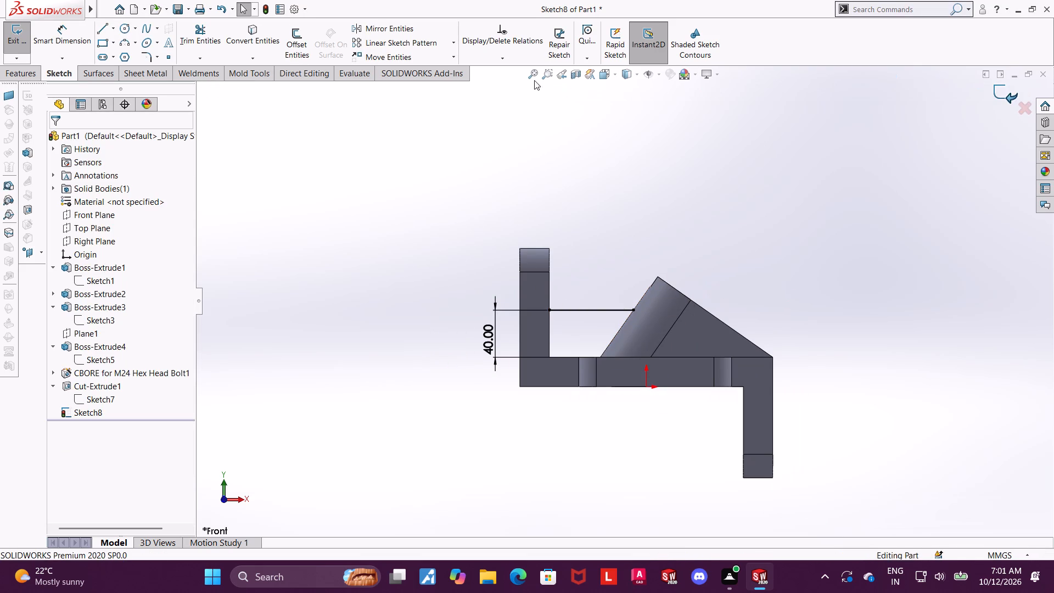
pyautogui.click(448, 25)
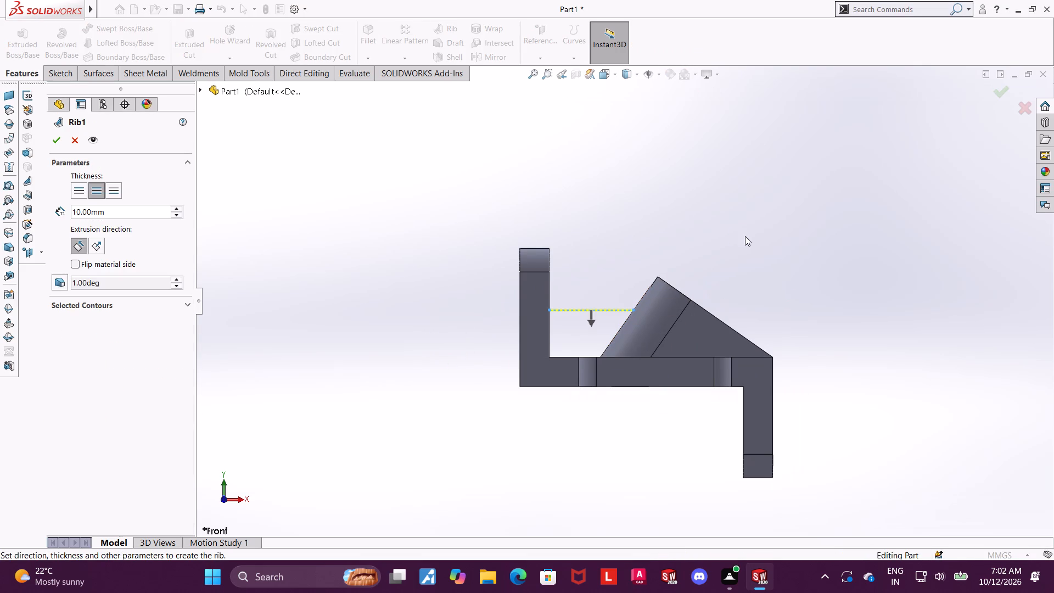
pyautogui.moveTo(743, 237); pyautogui.dragTo(717, 310, button='middle')
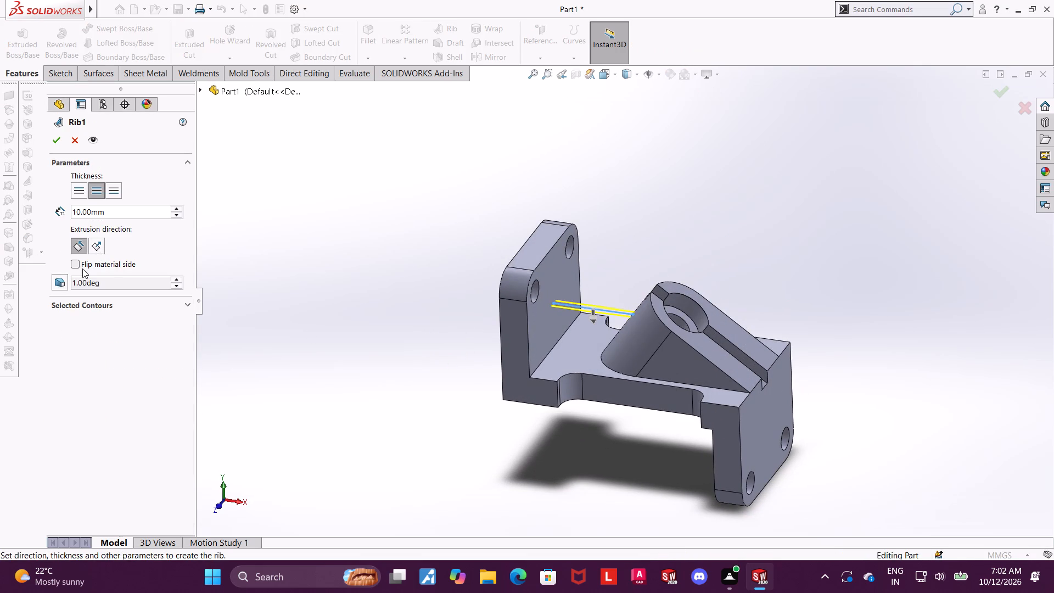
pyautogui.click(60, 281)
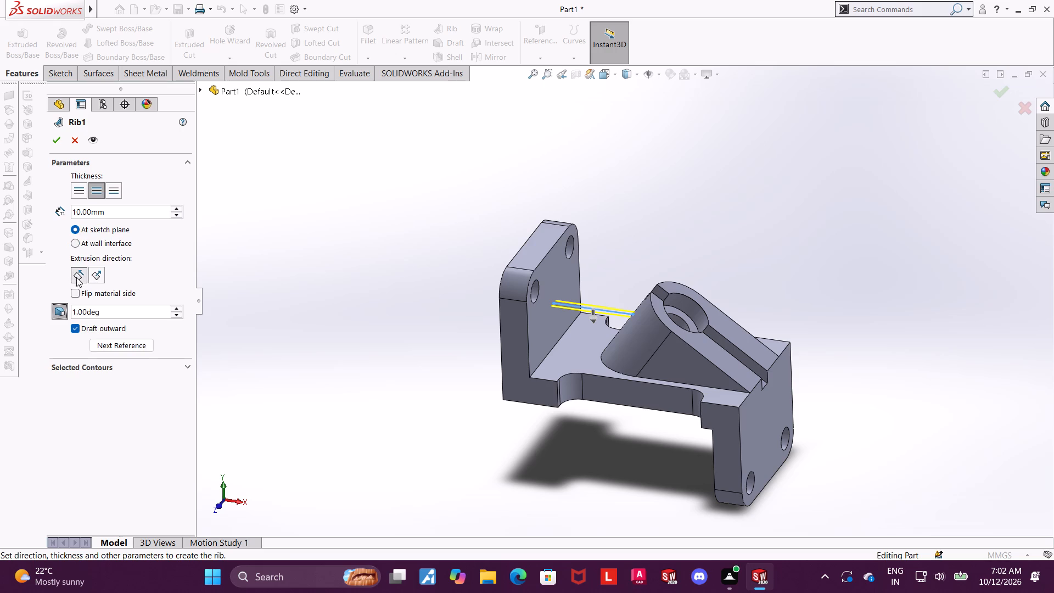
pyautogui.moveTo(559, 259); pyautogui.dragTo(550, 284, button='middle')
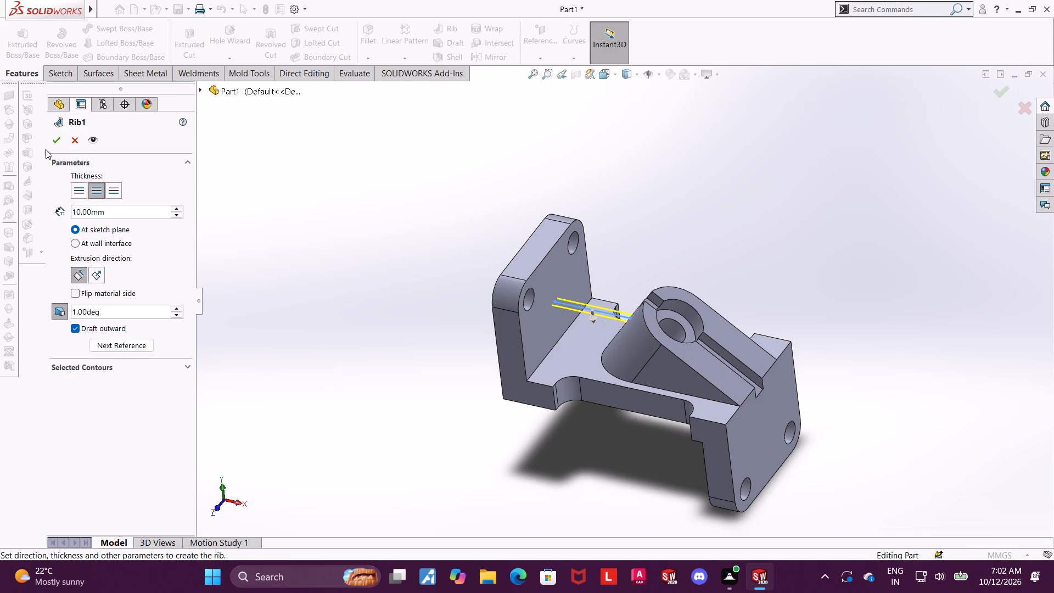
pyautogui.click(49, 144)
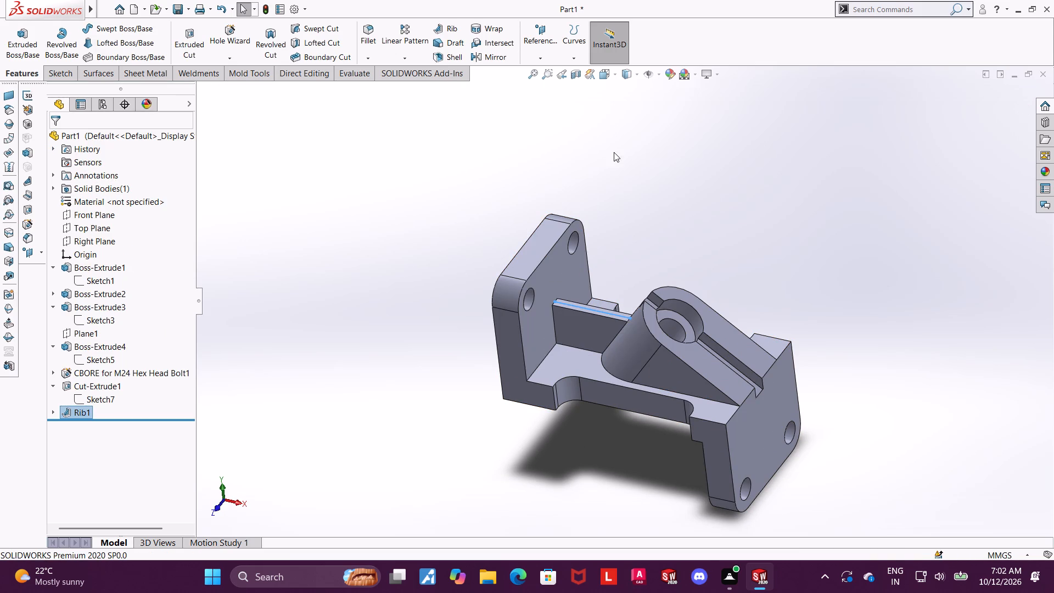
# Examine the rib between the boss and the upright end plate from several angles.
pyautogui.moveTo(614, 152); pyautogui.dragTo(496, 262, button='middle')
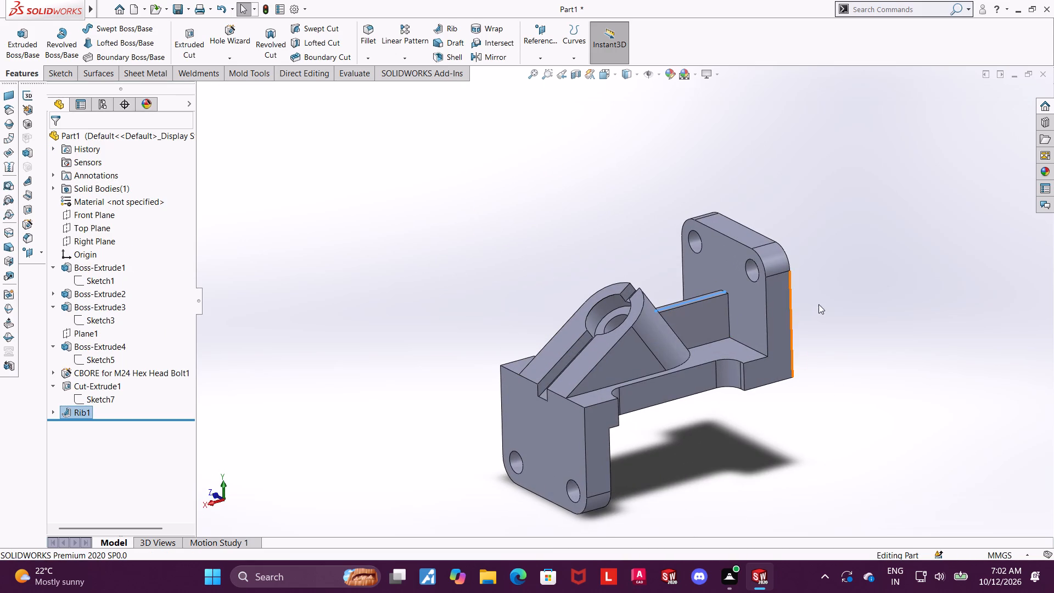
pyautogui.click(818, 303)
pyautogui.scroll(-2, 848, 247)
pyautogui.scroll(3, 770, 327)
pyautogui.scroll(-1, 664, 346)
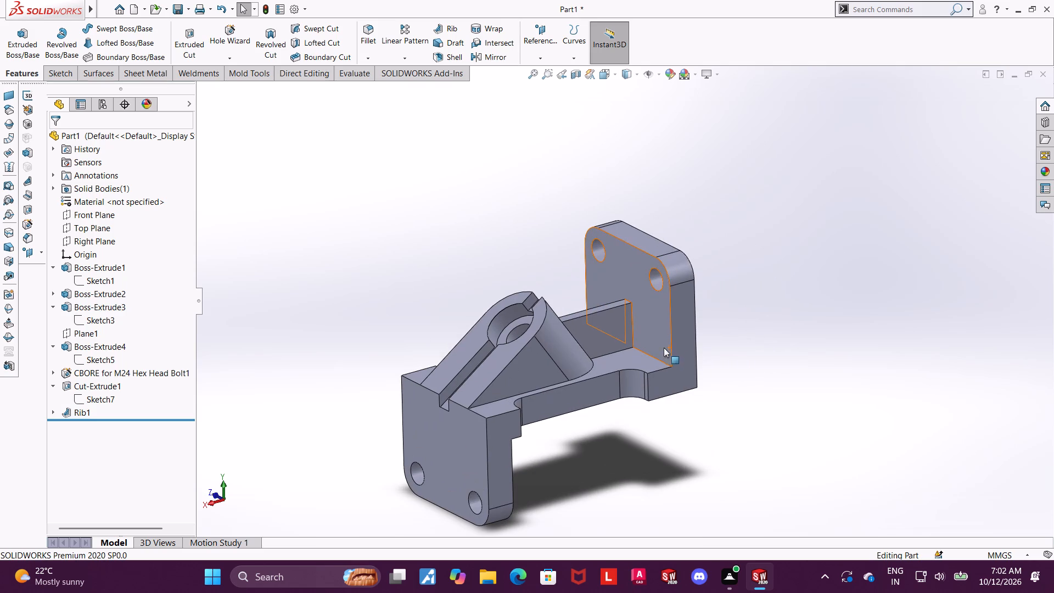
pyautogui.moveTo(669, 345); pyautogui.dragTo(682, 393, button='middle')
pyautogui.scroll(-1, 721, 290)
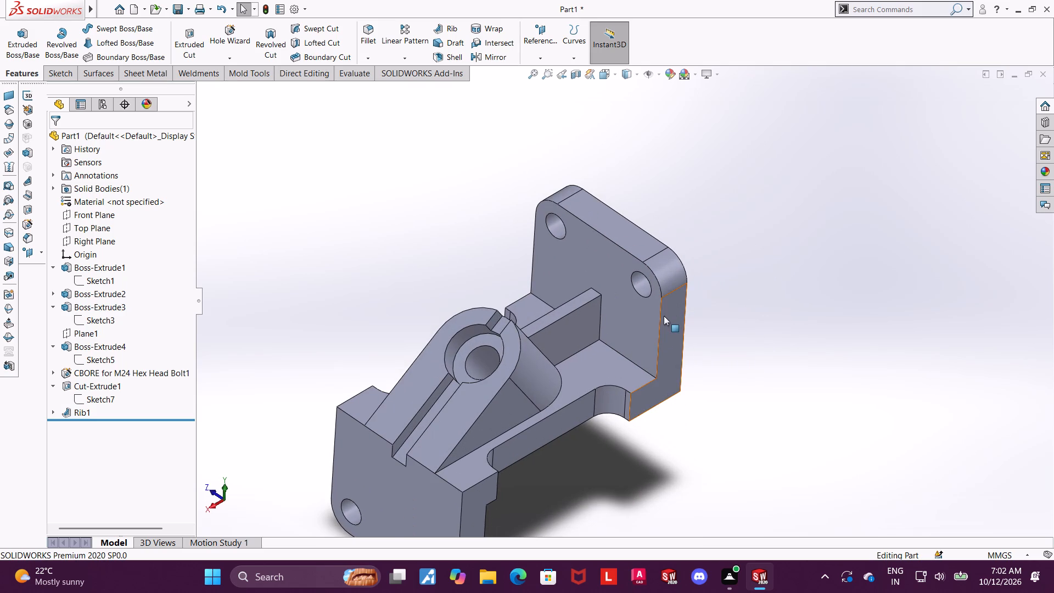
pyautogui.moveTo(664, 318); pyautogui.dragTo(650, 345, button='middle')
# Edit the rib to 15 mm thickness and a 10° draft angle, with the outward draft option turned off.
pyautogui.click(59, 412)
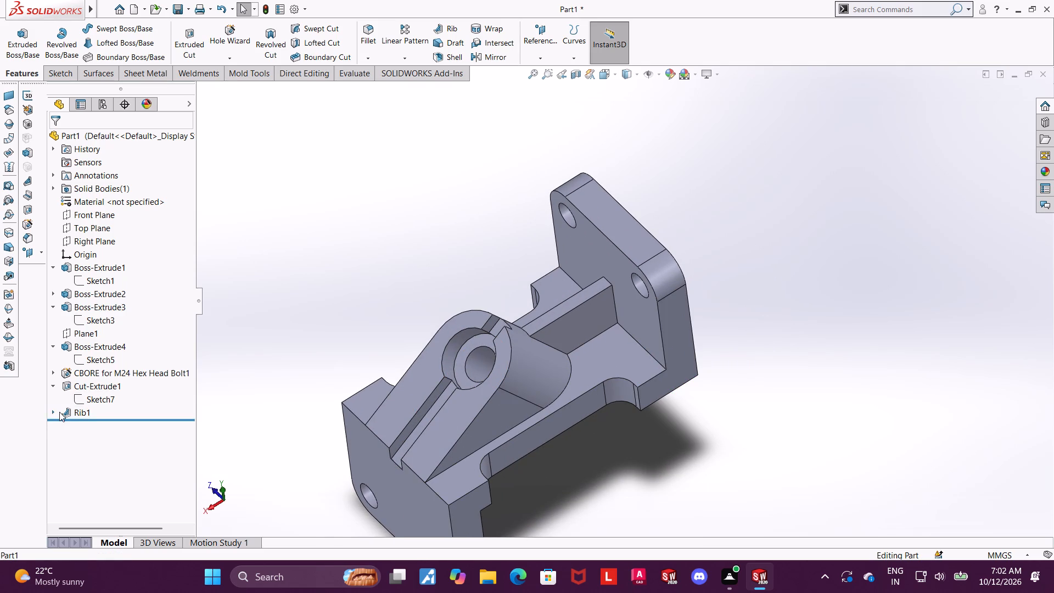
pyautogui.click(69, 412)
pyautogui.click(76, 384)
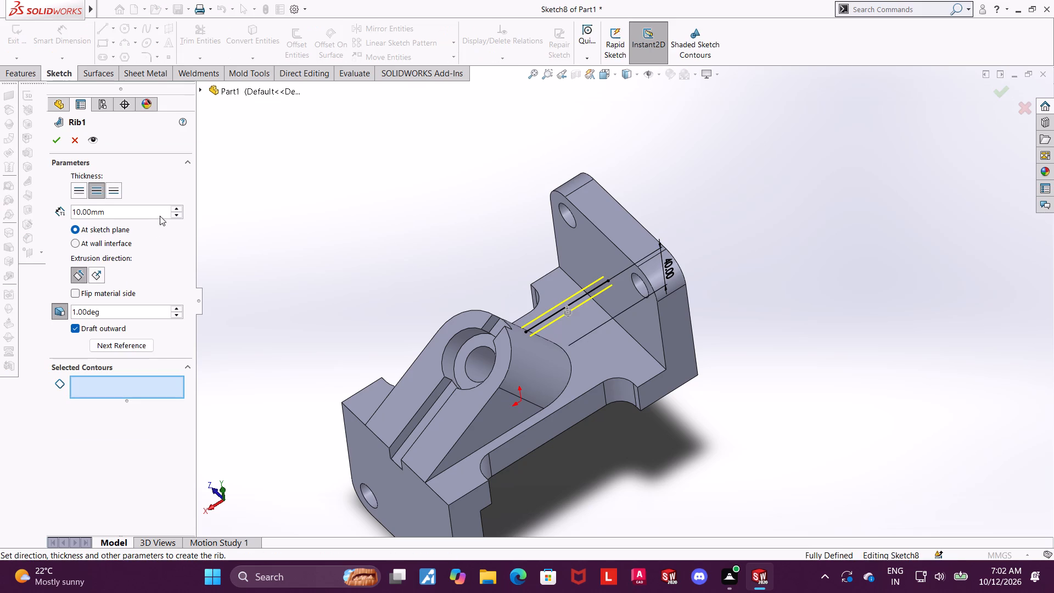
pyautogui.click(151, 212)
pyautogui.moveTo(151, 212); pyautogui.dragTo(40, 205)
pyautogui.press('1')
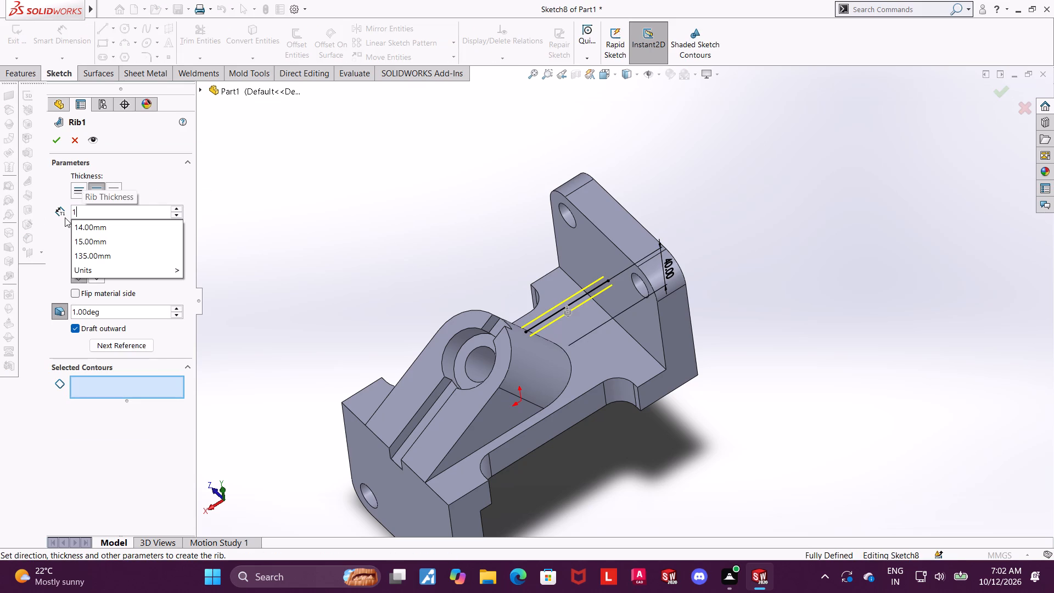
pyautogui.press('5')
pyautogui.press('Return')
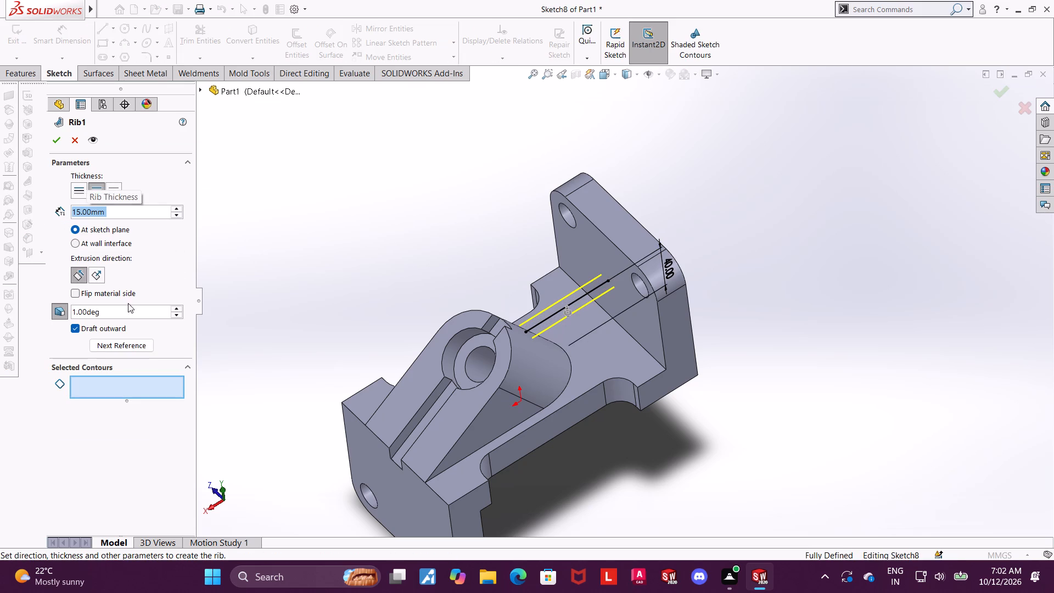
pyautogui.moveTo(120, 316); pyautogui.dragTo(0, 312)
pyautogui.press('1')
pyautogui.press('0')
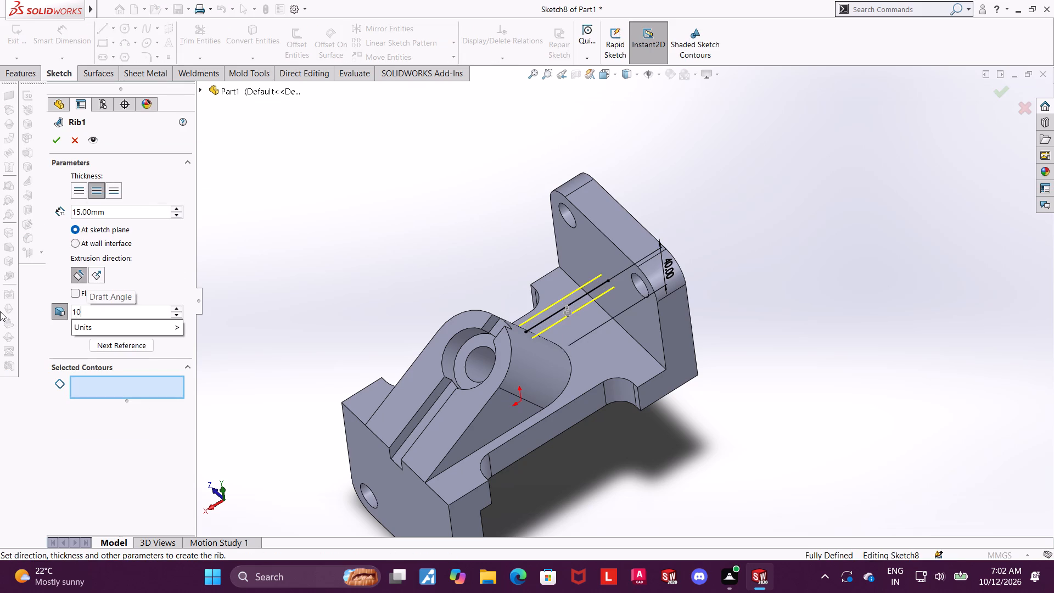
pyautogui.press('Return')
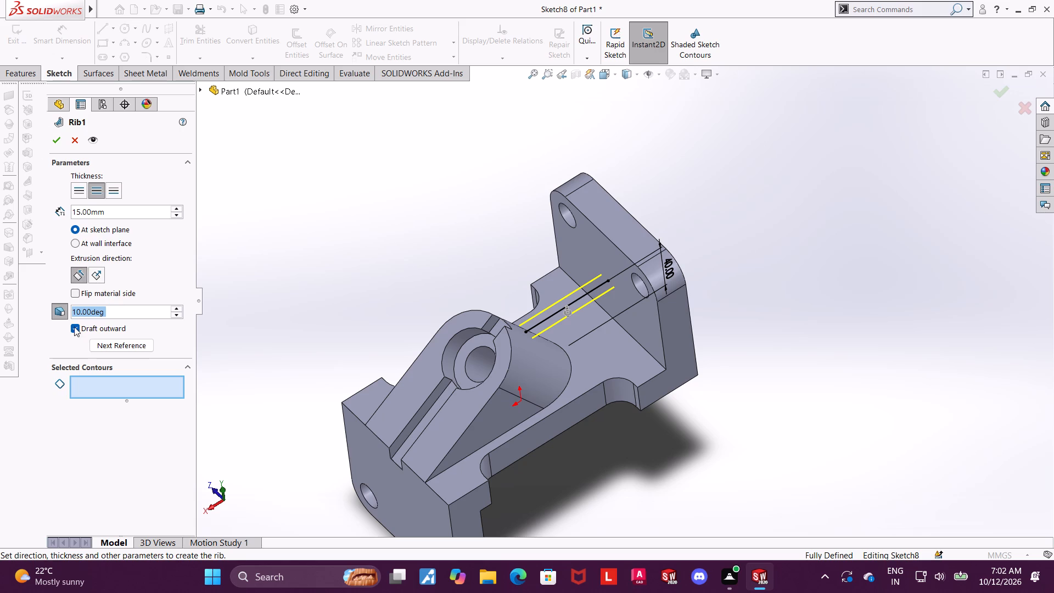
pyautogui.click(76, 328)
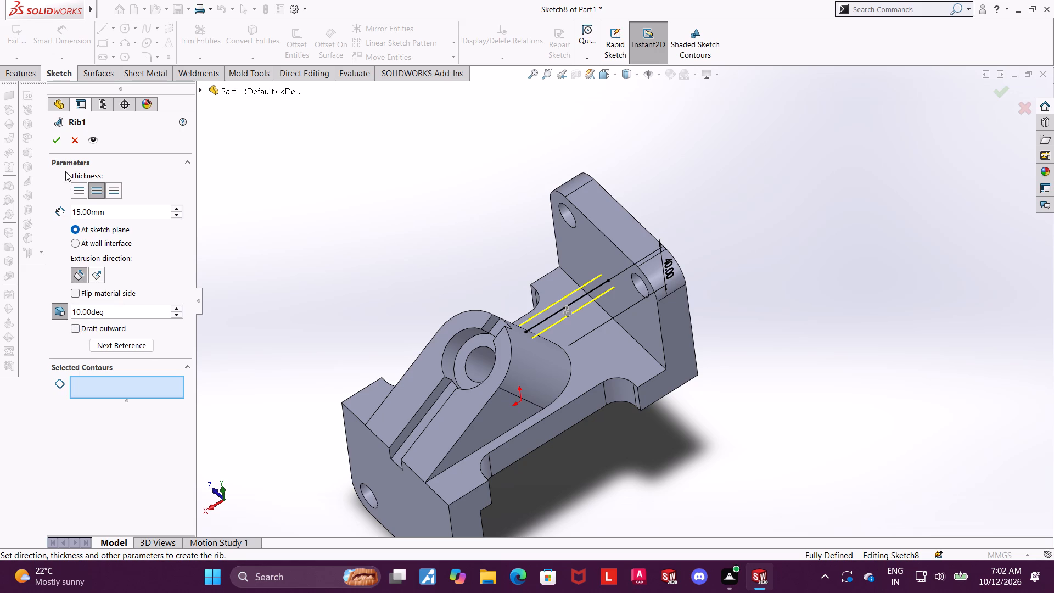
pyautogui.click(57, 140)
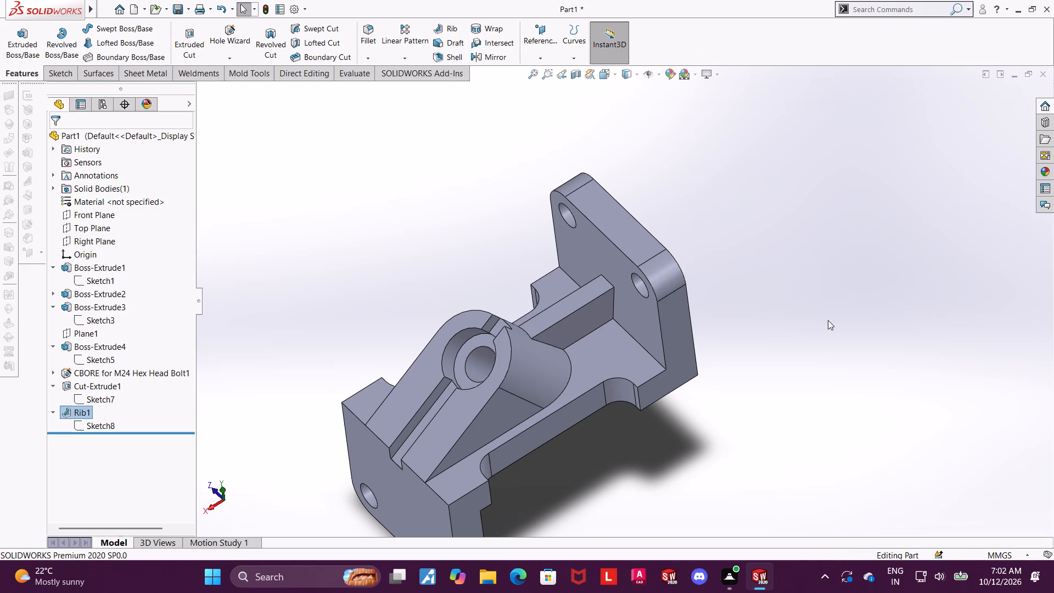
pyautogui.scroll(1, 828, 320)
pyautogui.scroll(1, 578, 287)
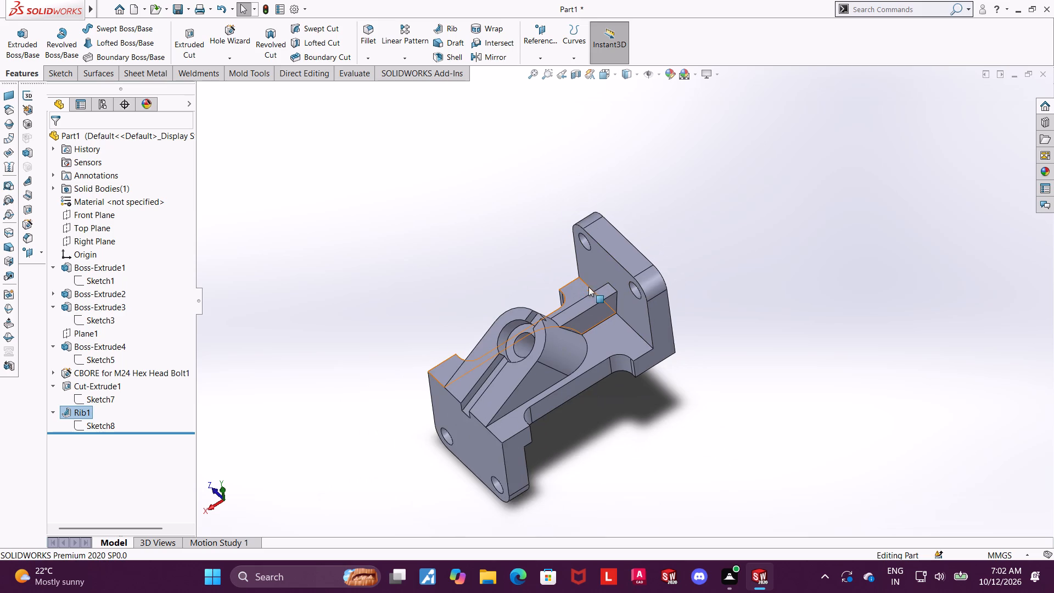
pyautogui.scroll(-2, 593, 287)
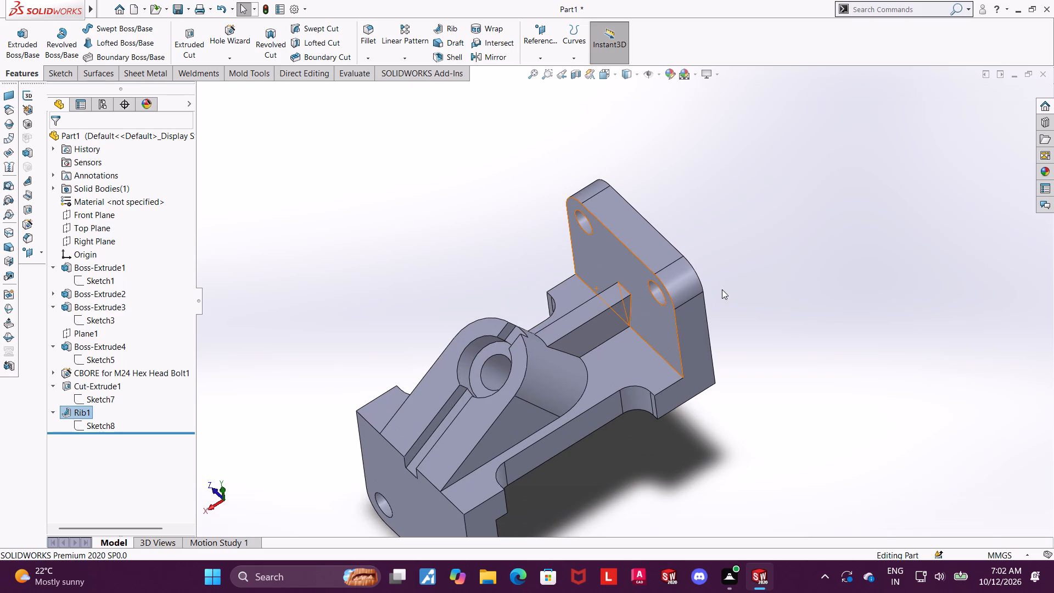
# Edit the rib between the boss and the upright end plate so that its 10° draft runs outward.
pyautogui.scroll(2, 748, 337)
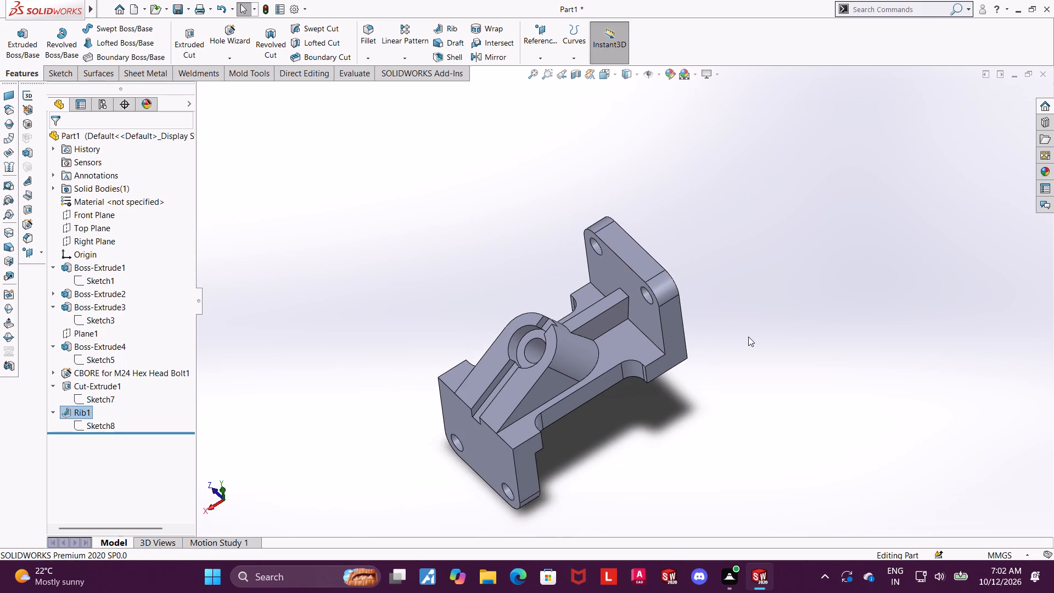
pyautogui.scroll(-2, 741, 337)
pyautogui.moveTo(724, 332); pyautogui.dragTo(720, 290, button='middle')
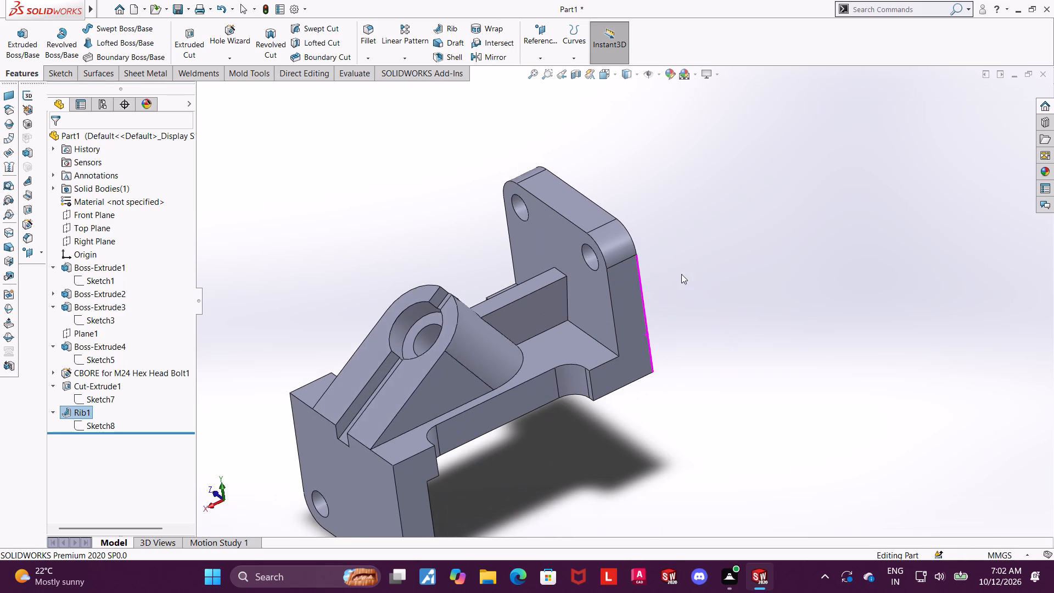
pyautogui.click(77, 410)
pyautogui.click(83, 379)
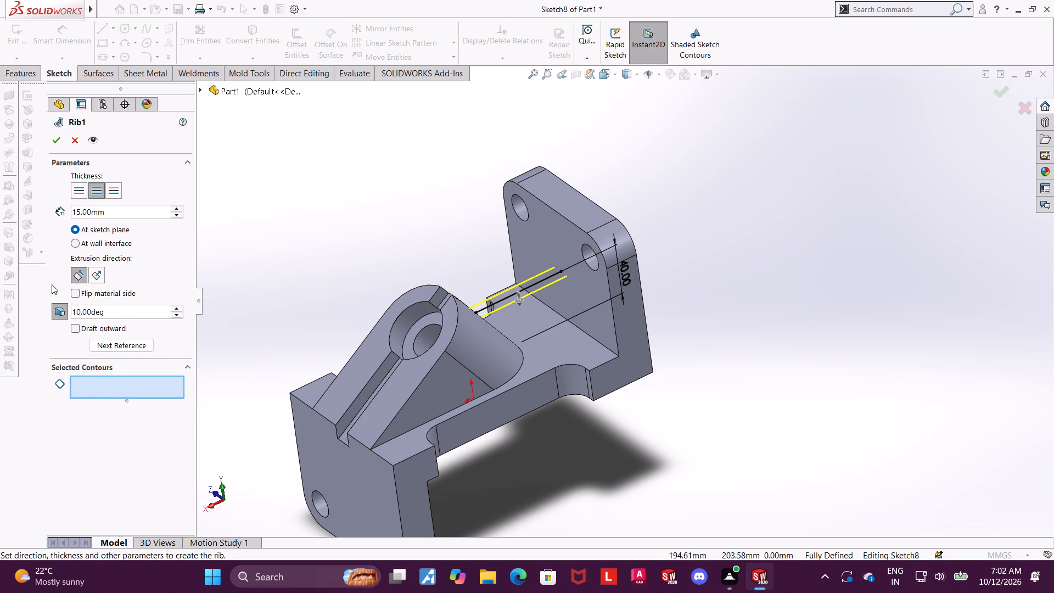
pyautogui.scroll(-2, 58, 329)
pyautogui.scroll(1, 543, 375)
pyautogui.scroll(-2, 537, 371)
pyautogui.moveTo(540, 373); pyautogui.dragTo(596, 298, button='middle')
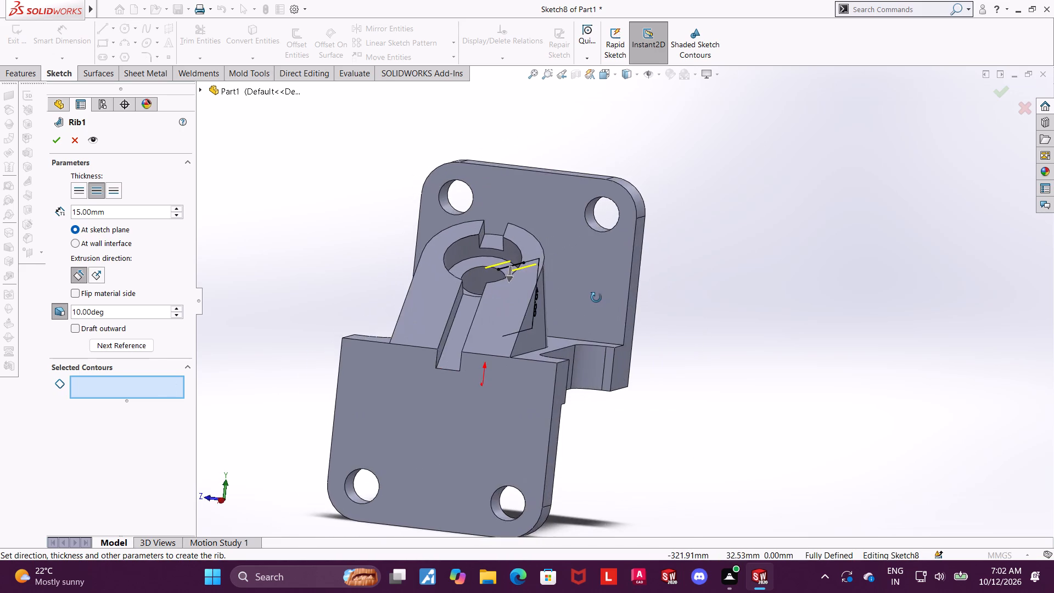
pyautogui.moveTo(596, 298); pyautogui.dragTo(562, 351, button='middle')
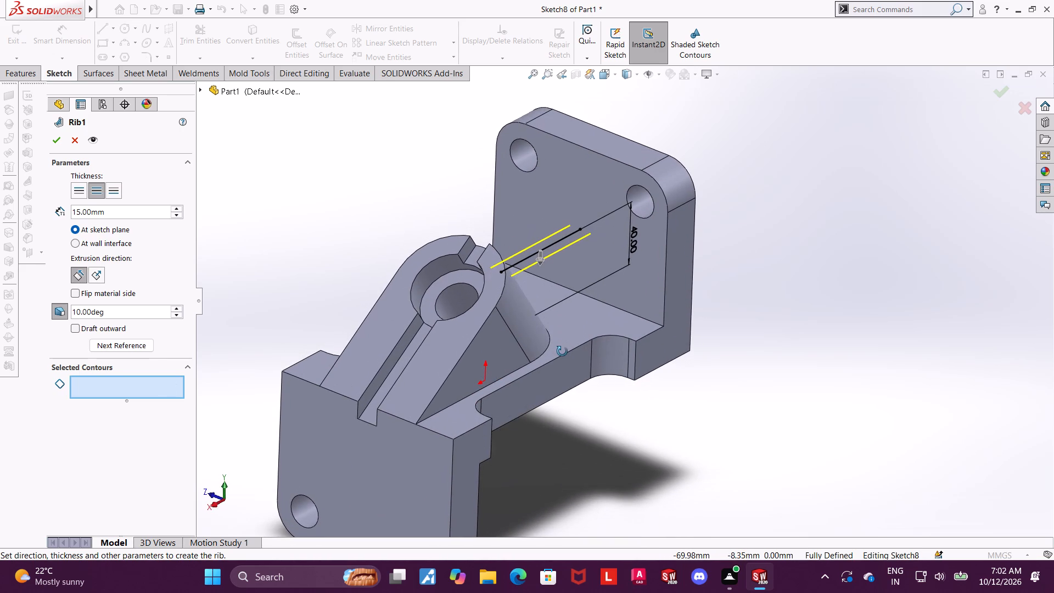
pyautogui.moveTo(562, 351); pyautogui.dragTo(558, 393, button='middle')
pyautogui.scroll(-1, 620, 253)
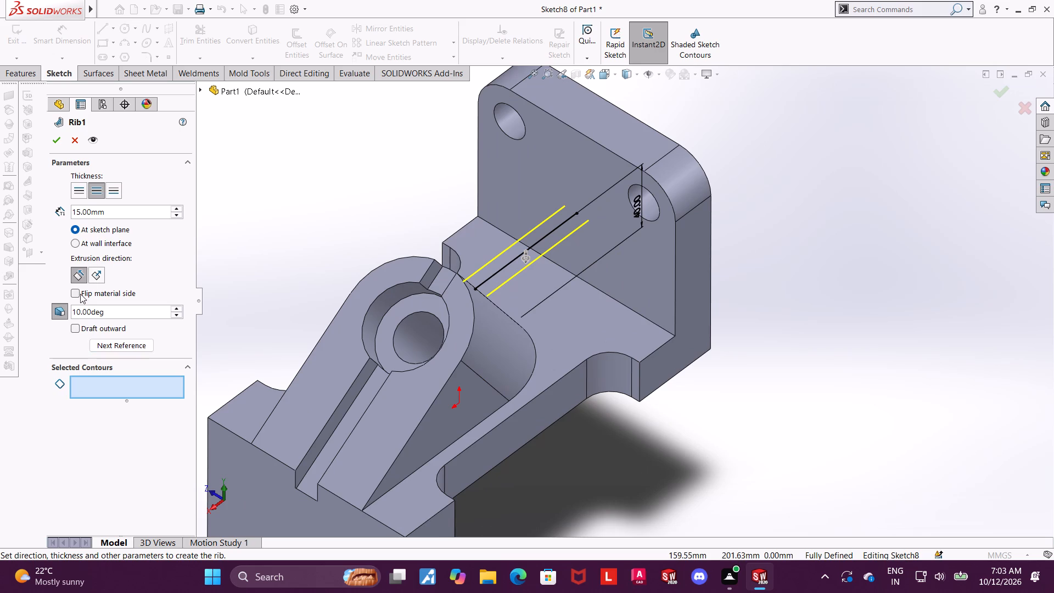
pyautogui.click(77, 330)
pyautogui.scroll(1, 601, 279)
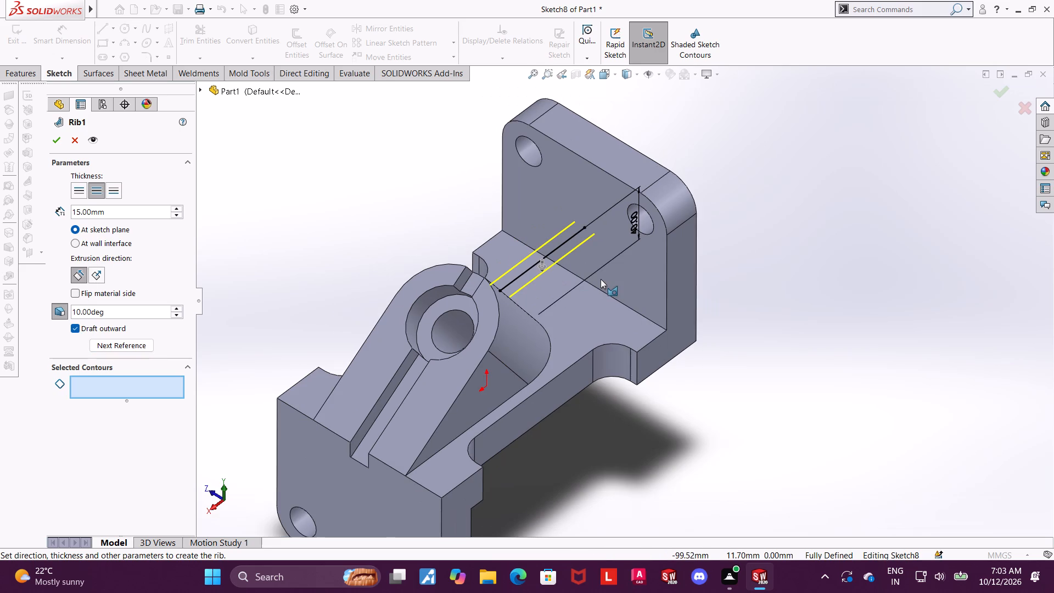
pyautogui.scroll(-1, 640, 149)
pyautogui.scroll(2, 543, 188)
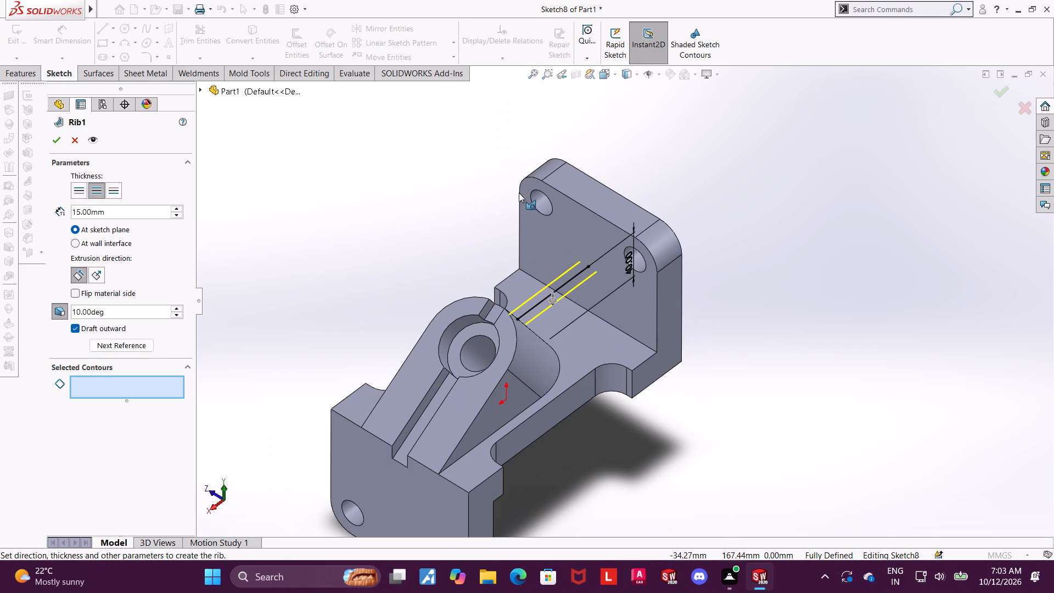
pyautogui.click(50, 139)
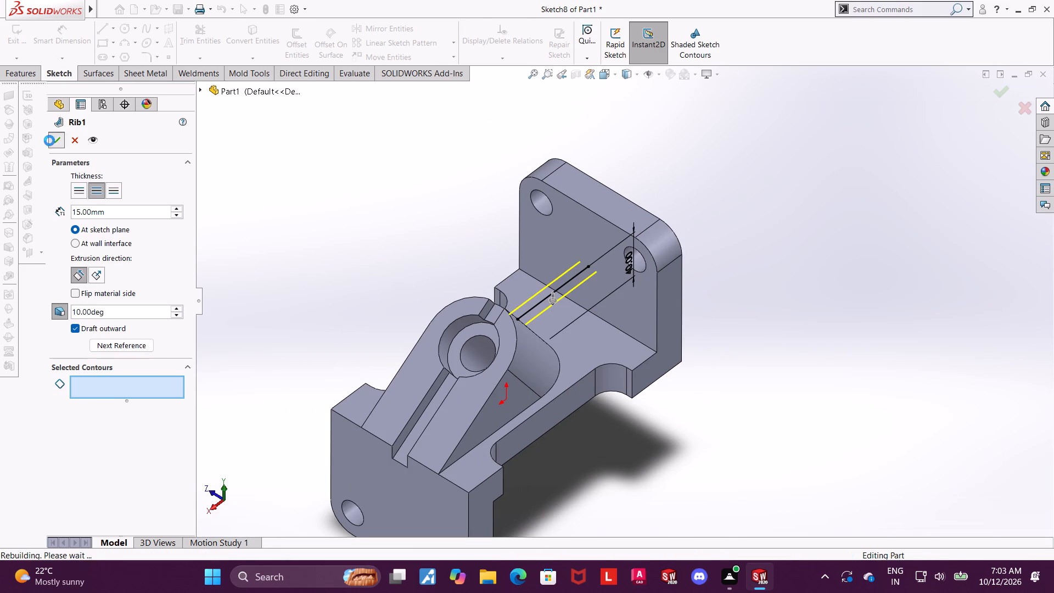
# Examine the rib with outward draft between the boss and the upright end plate from several angles.
pyautogui.click(773, 343)
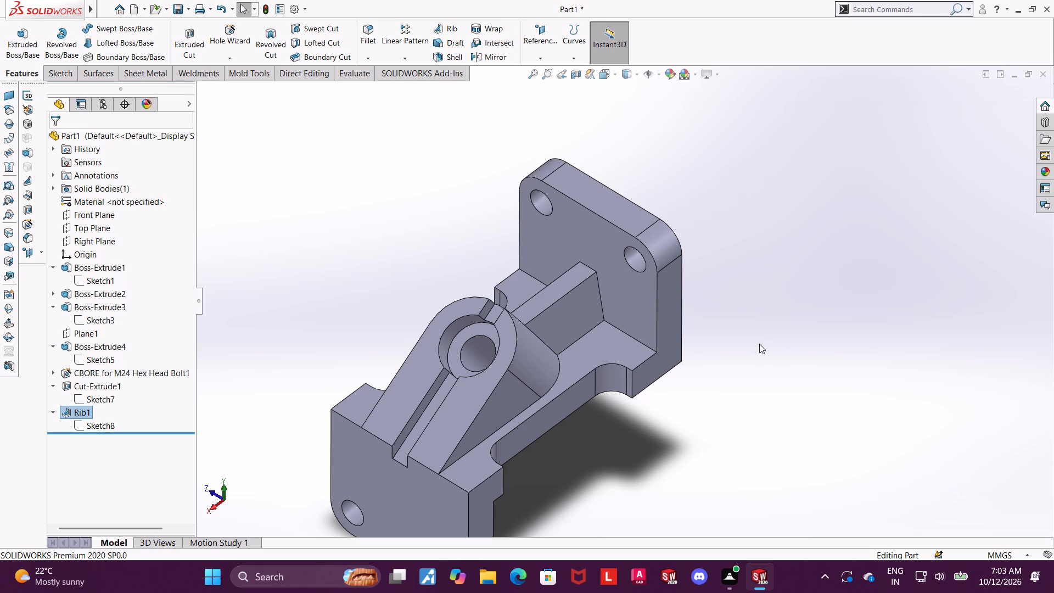
pyautogui.scroll(2, 775, 355)
pyautogui.scroll(-2, 710, 359)
pyautogui.scroll(3, 764, 373)
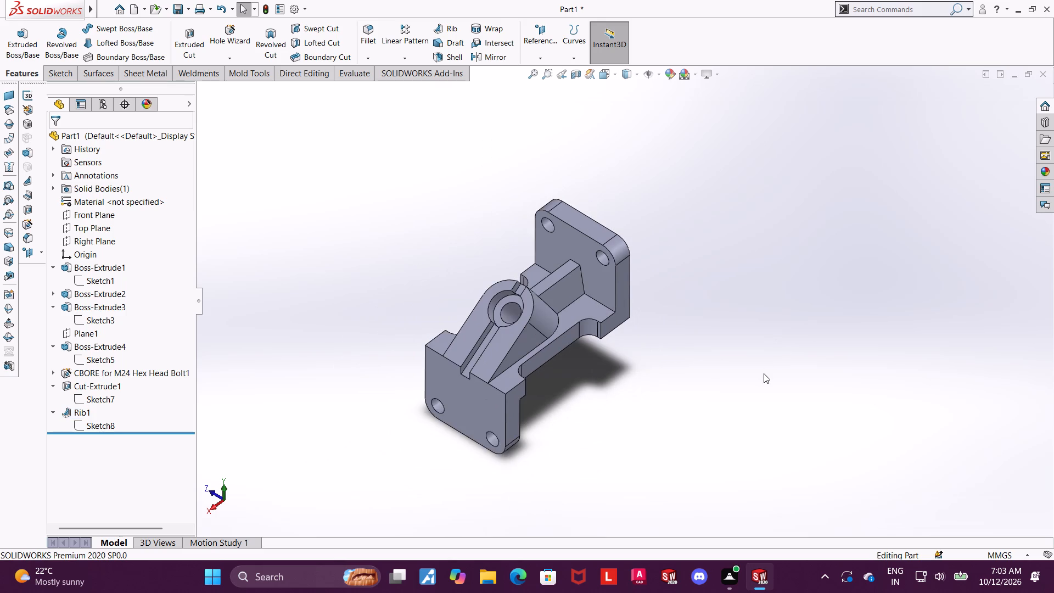
pyautogui.scroll(-1, 764, 373)
pyautogui.press('Escape')
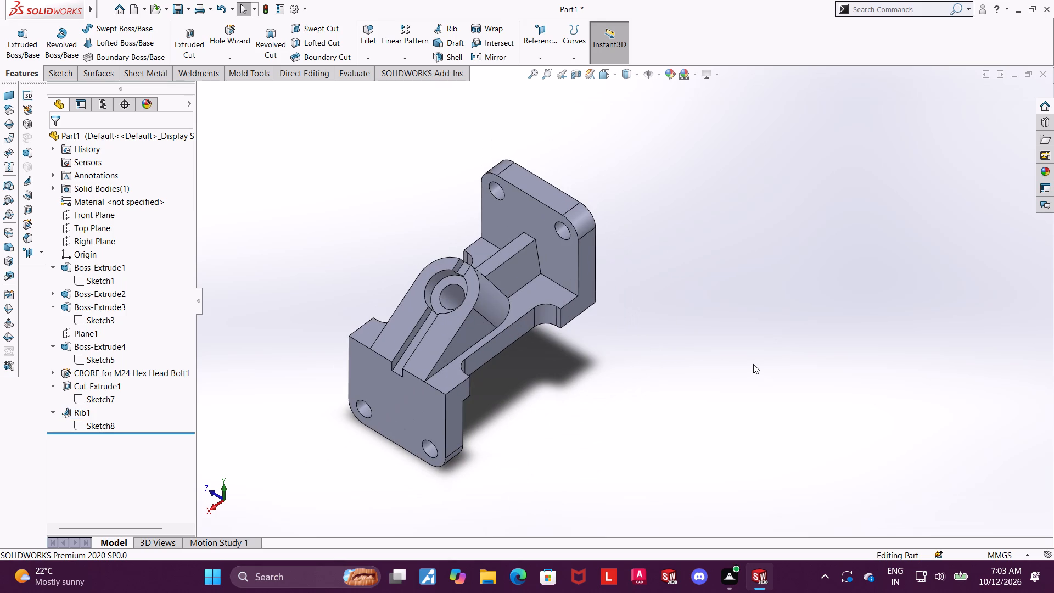
pyautogui.moveTo(753, 364); pyautogui.dragTo(752, 342, button='middle')
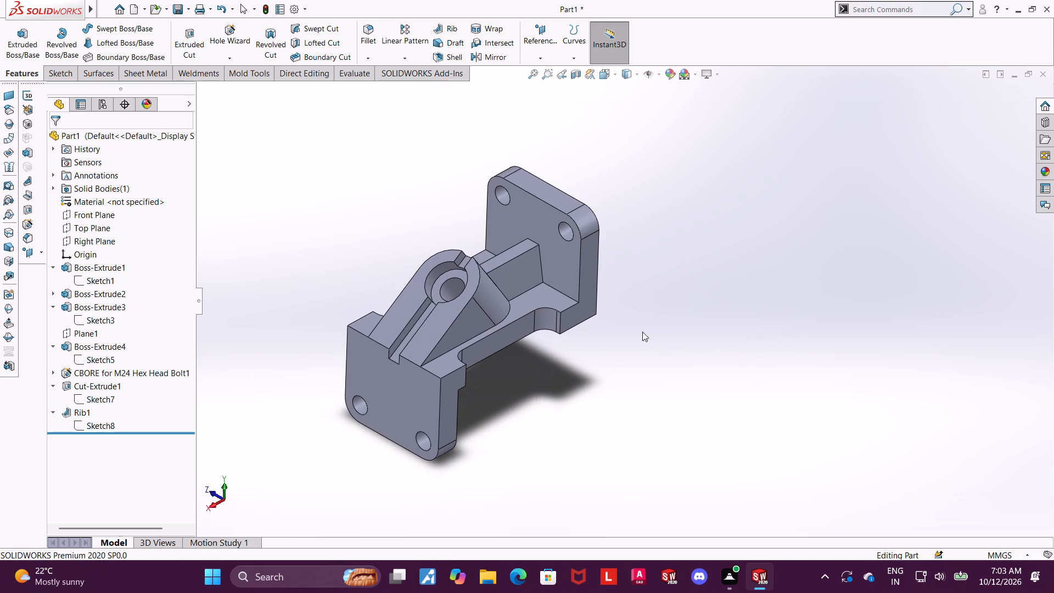
pyautogui.scroll(-1, 571, 322)
pyautogui.scroll(3, 571, 322)
pyautogui.moveTo(571, 322); pyautogui.dragTo(590, 353, button='middle')
pyautogui.scroll(-5, 584, 339)
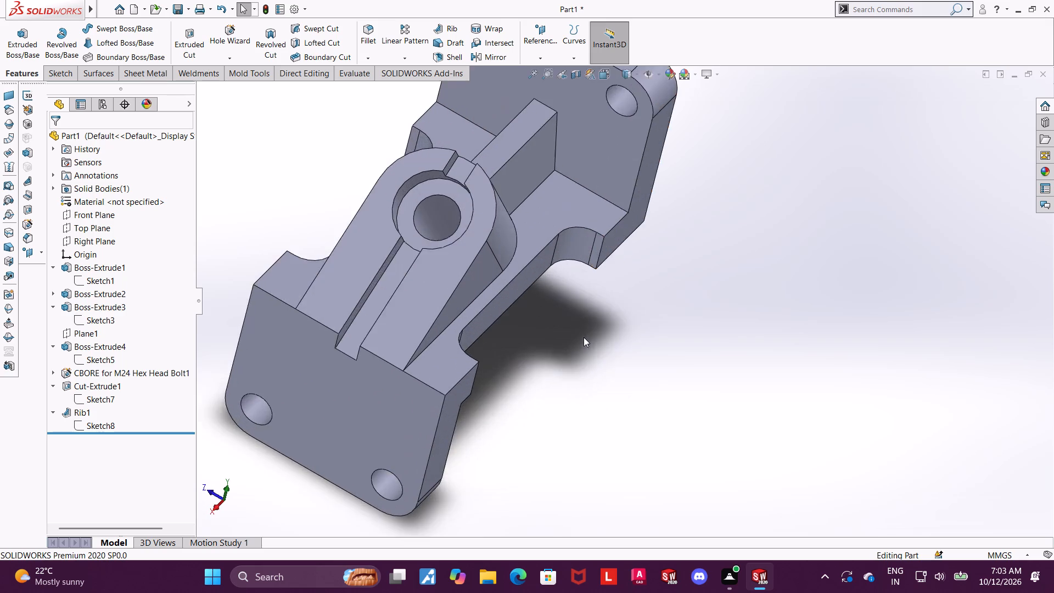
pyautogui.scroll(1, 583, 337)
pyautogui.moveTo(582, 336); pyautogui.dragTo(575, 323, button='middle')
# Edit the whole part's appearance and pick yellow from the standard color swatches.
pyautogui.rightClick(125, 141)
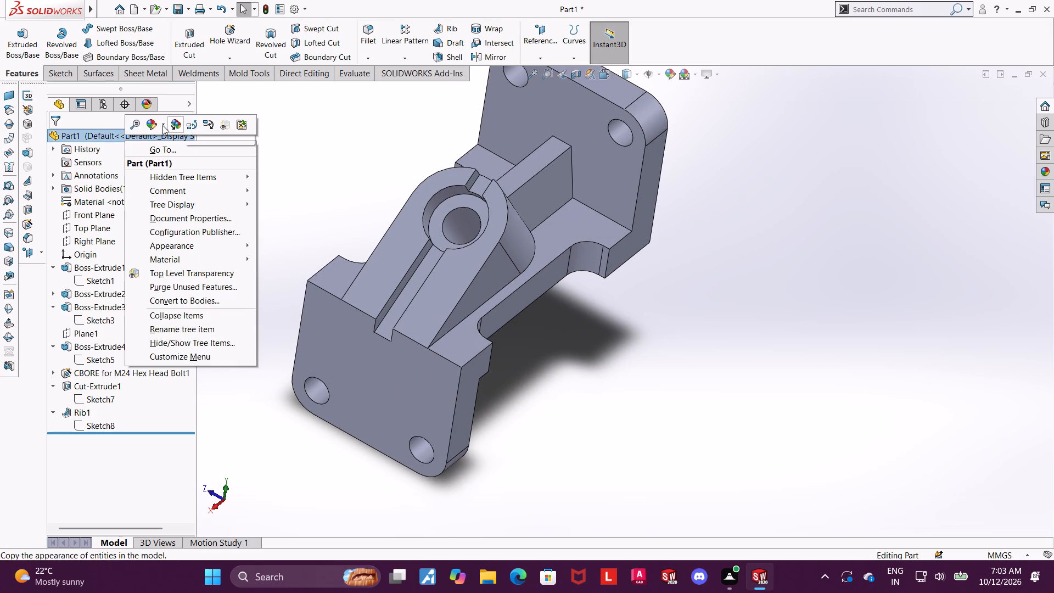
pyautogui.click(151, 124)
pyautogui.click(210, 153)
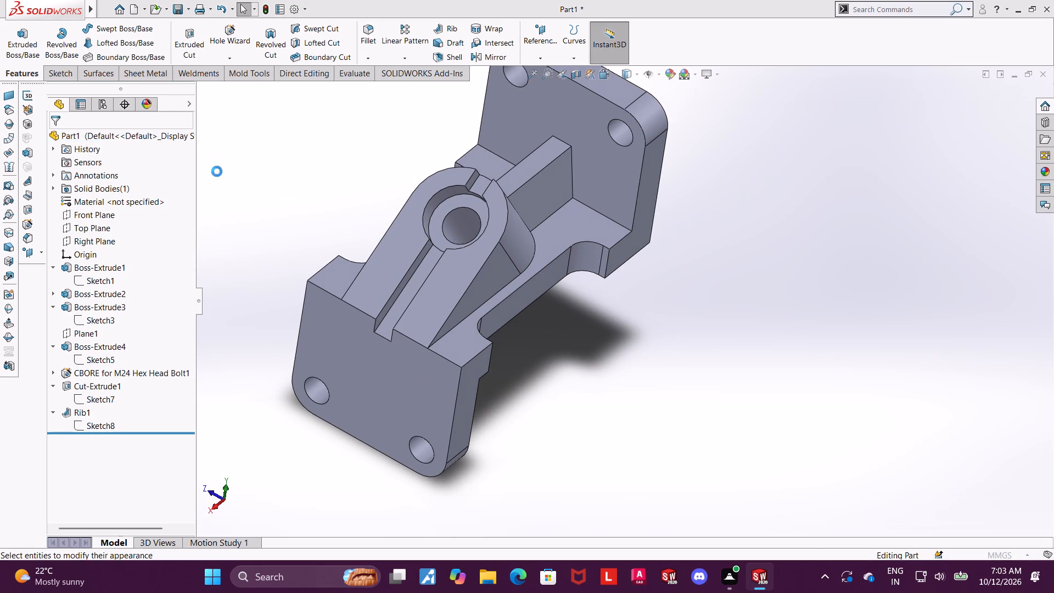
pyautogui.click(104, 412)
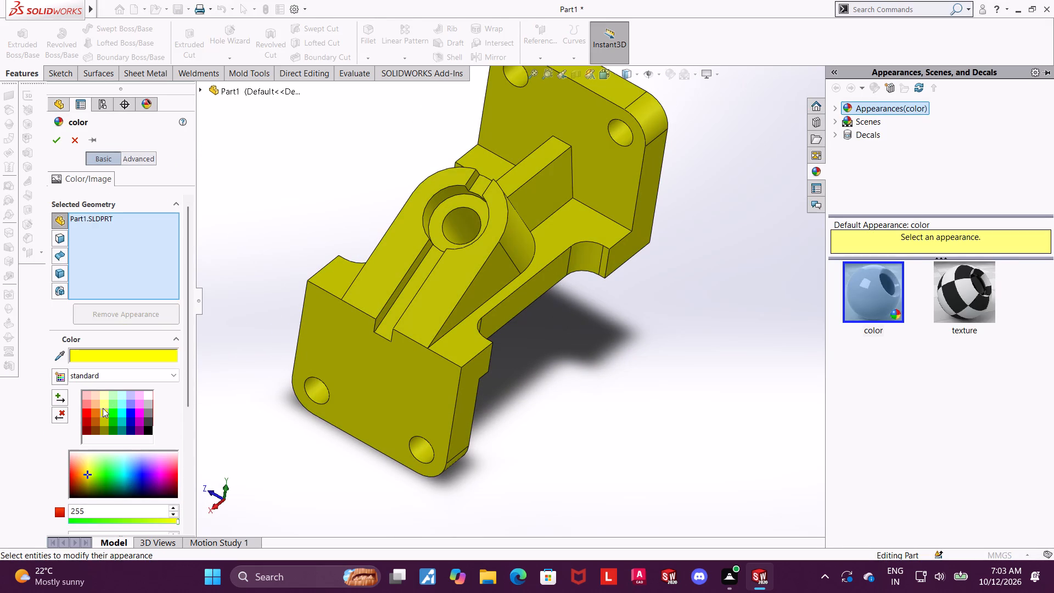
pyautogui.click(103, 408)
pyautogui.click(102, 412)
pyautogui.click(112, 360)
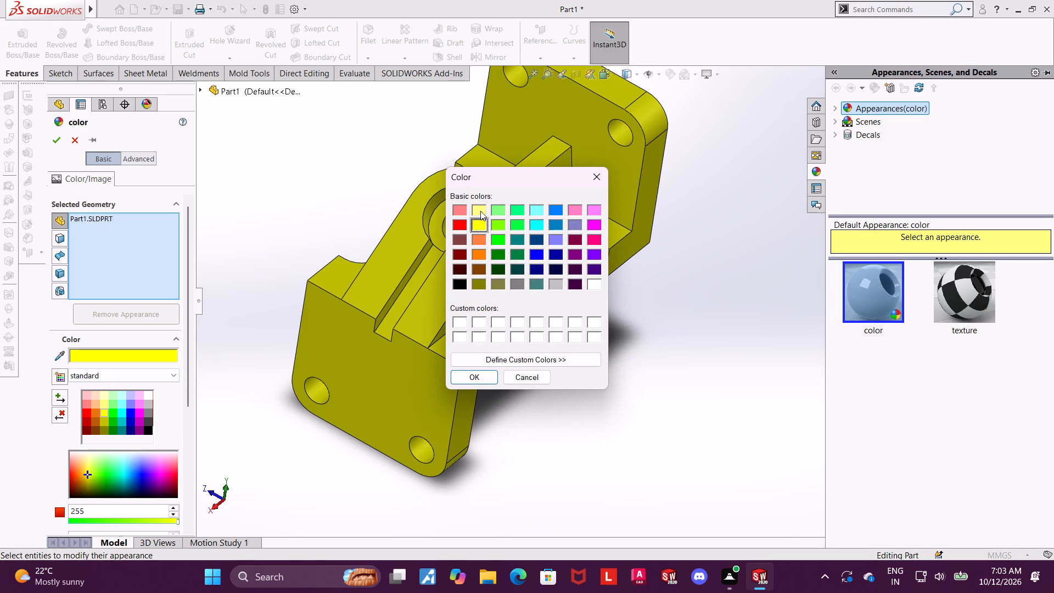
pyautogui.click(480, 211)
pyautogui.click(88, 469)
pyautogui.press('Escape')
# Fine-tune the part's color on the spectrum to a slightly softer yellow with a red value of 255, and accept it.
pyautogui.click(87, 477)
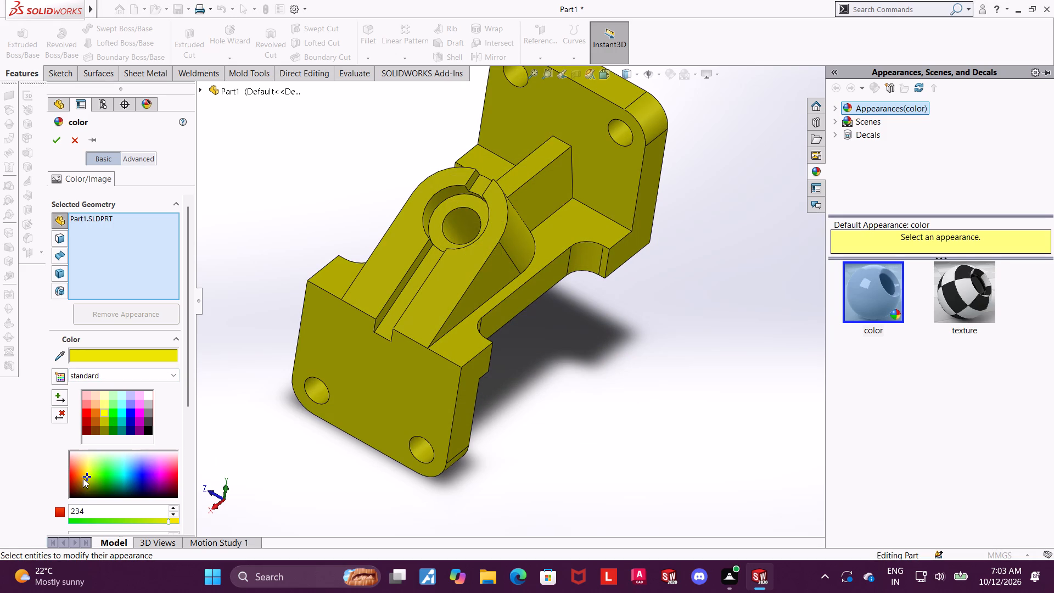
pyautogui.moveTo(84, 476); pyautogui.dragTo(91, 474)
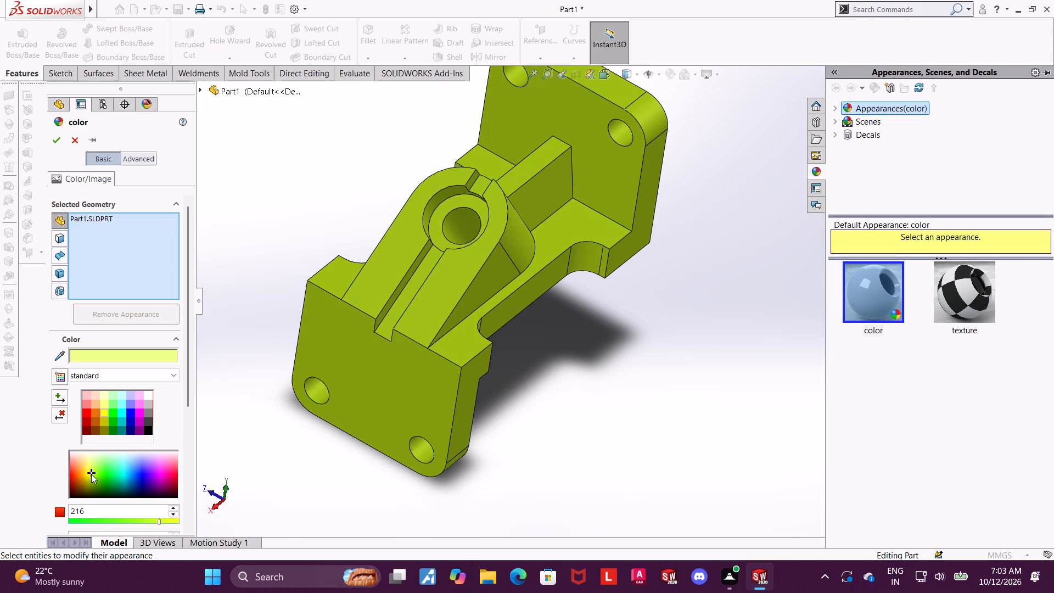
pyautogui.moveTo(91, 474); pyautogui.dragTo(88, 466)
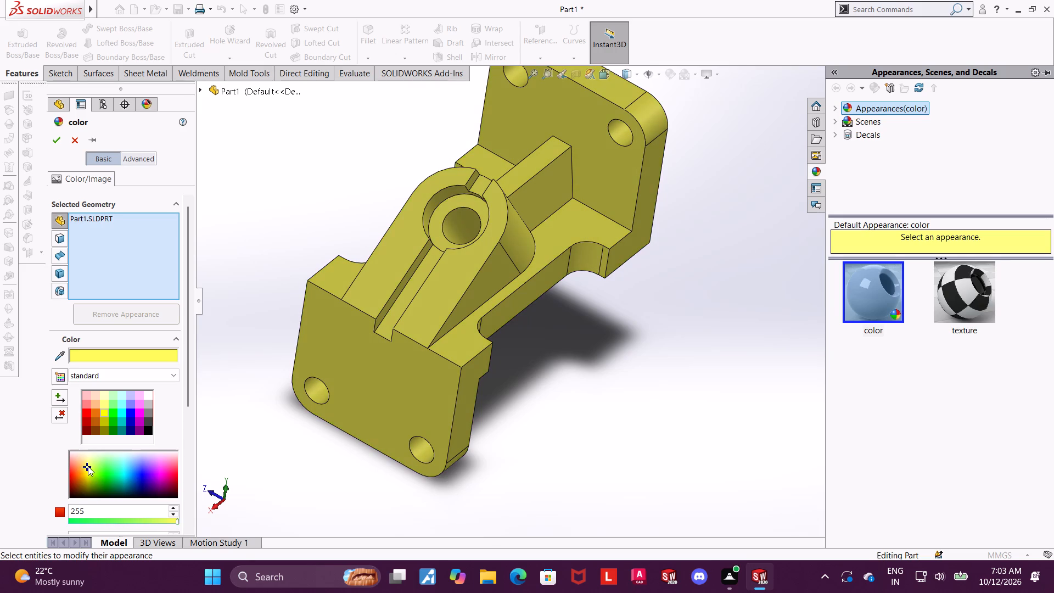
pyautogui.moveTo(88, 466); pyautogui.dragTo(84, 465)
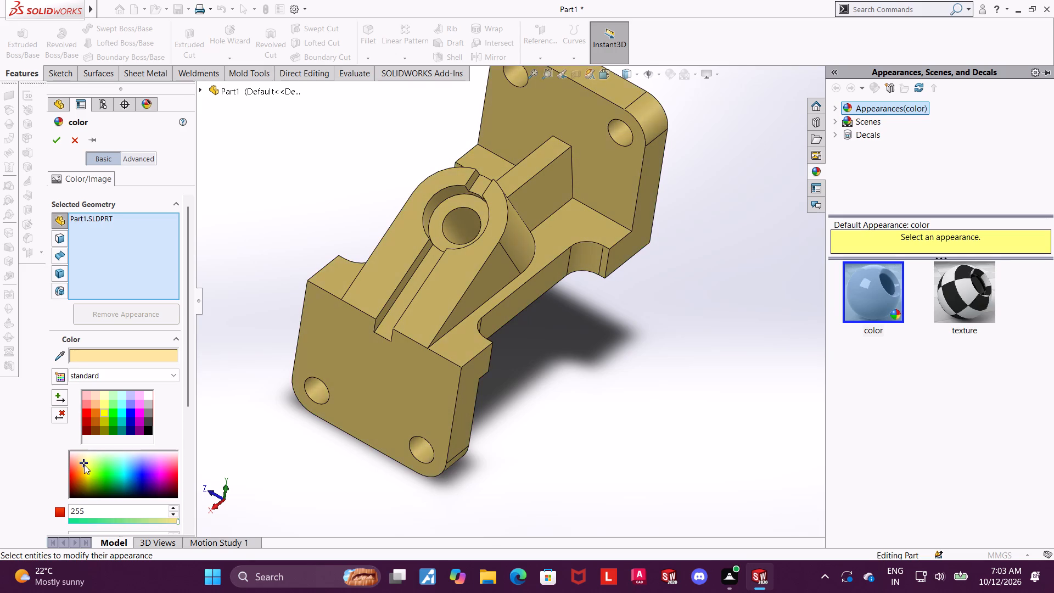
pyautogui.moveTo(84, 465); pyautogui.dragTo(88, 472)
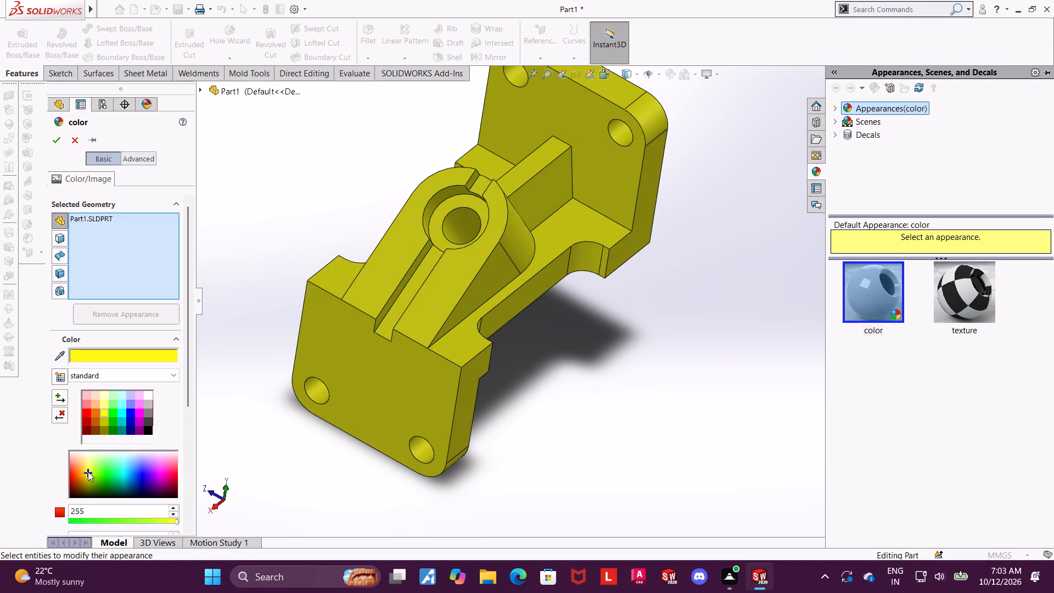
pyautogui.moveTo(88, 472); pyautogui.dragTo(89, 472)
pyautogui.moveTo(89, 472); pyautogui.dragTo(87, 470)
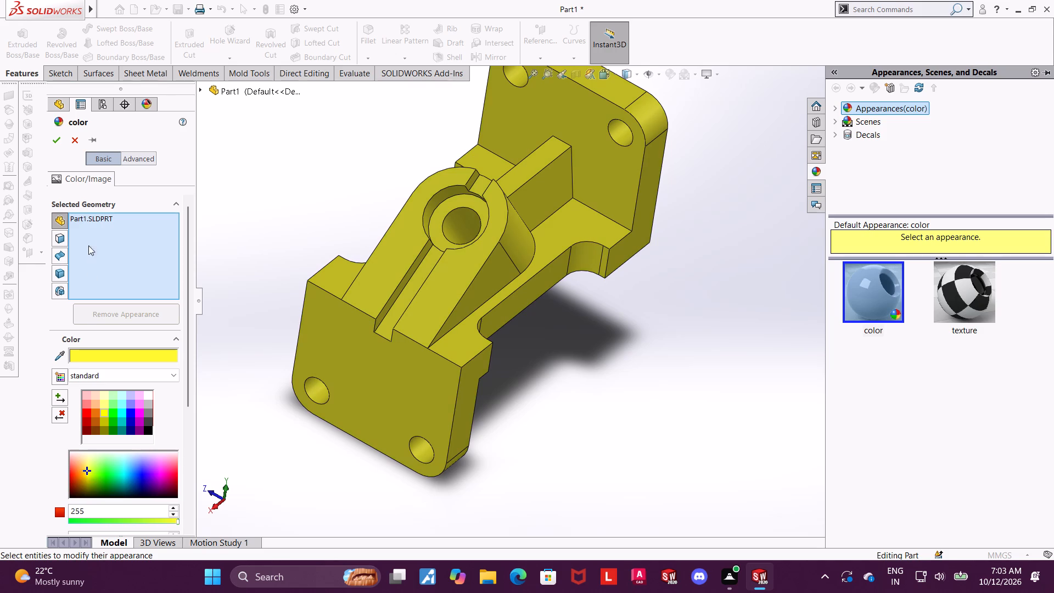
pyautogui.click(62, 141)
# Examine the recolored part as a whole and from a slightly different angle.
pyautogui.scroll(2, 481, 372)
pyautogui.scroll(-2, 551, 340)
pyautogui.press('Escape')
pyautogui.moveTo(586, 392); pyautogui.dragTo(579, 362, button='middle')
pyautogui.scroll(3, 580, 367)
pyautogui.scroll(-3, 661, 284)
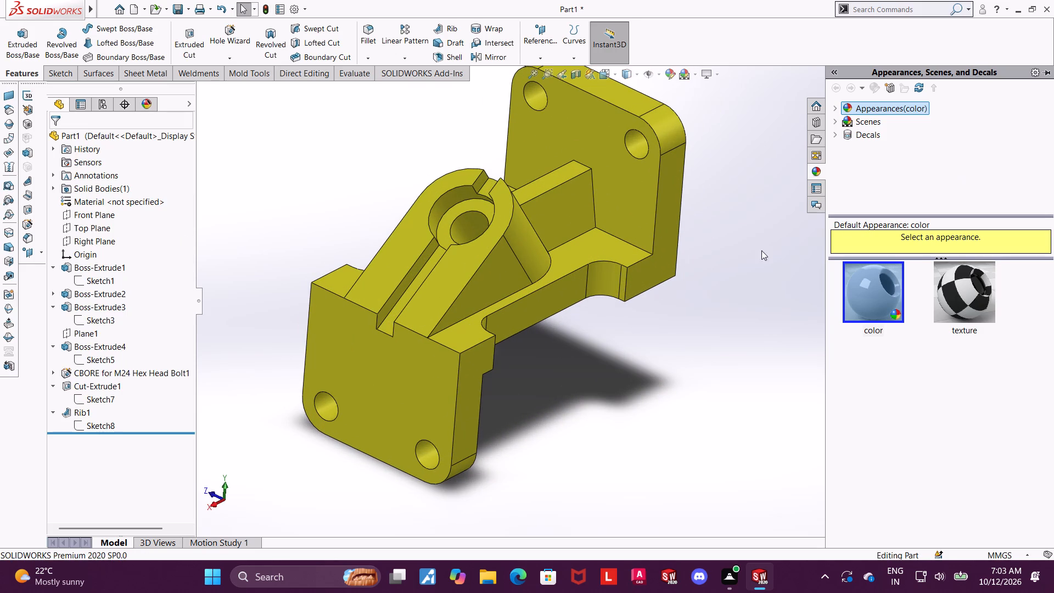
pyautogui.click(702, 289)
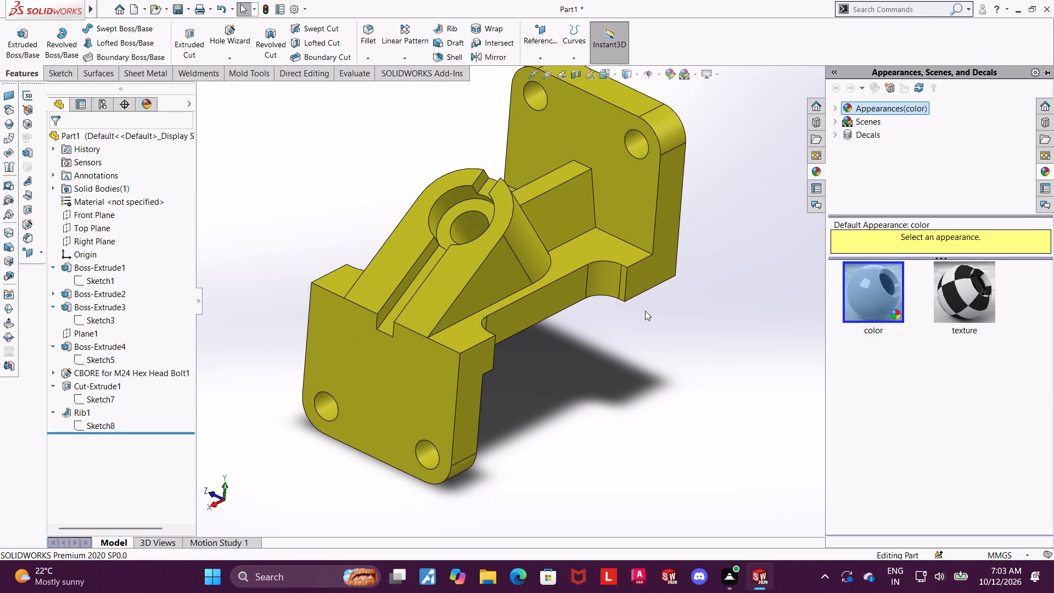
pyautogui.press('Escape')
# Color the counterbored bolt hole and the slot cut in the angled boss medium grey from the standard swatches.
pyautogui.click(131, 374)
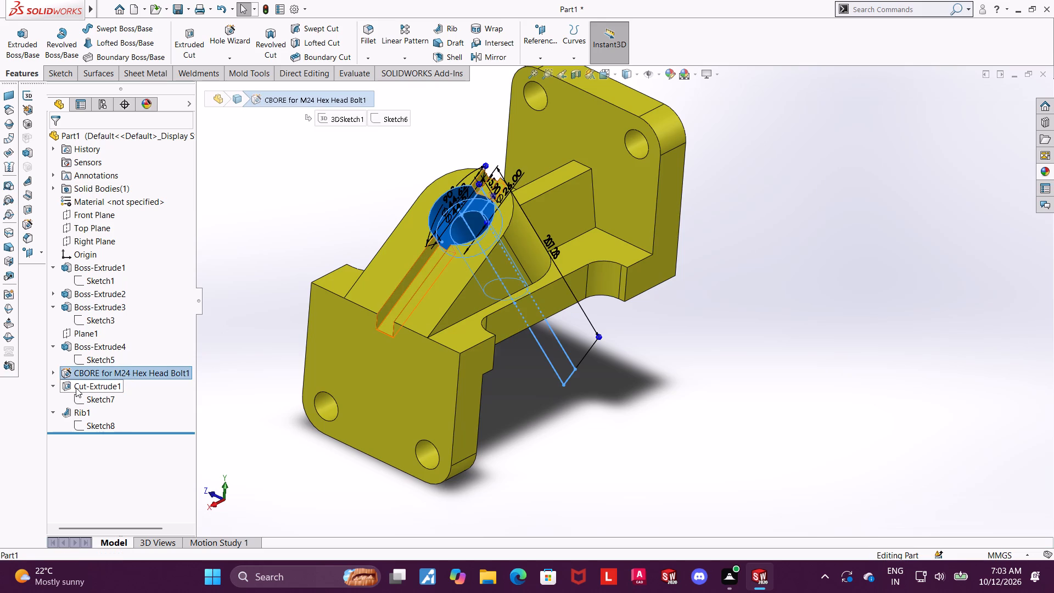
pyautogui.keyDown('ctrl'); pyautogui.click(76, 387); pyautogui.keyUp('ctrl')
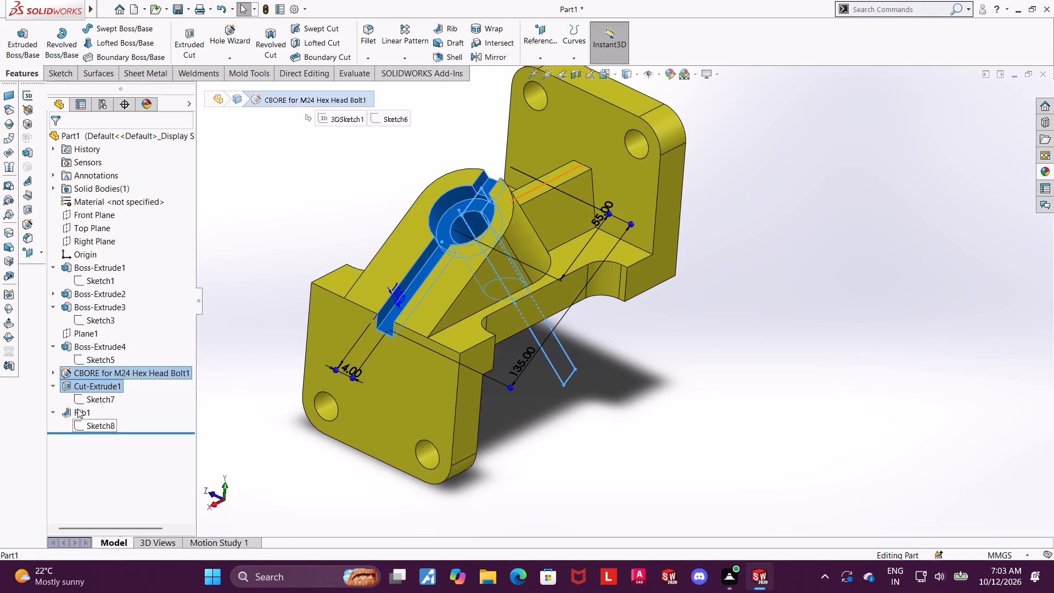
pyautogui.keyDown('ctrl'); pyautogui.click(57, 411); pyautogui.keyUp('ctrl')
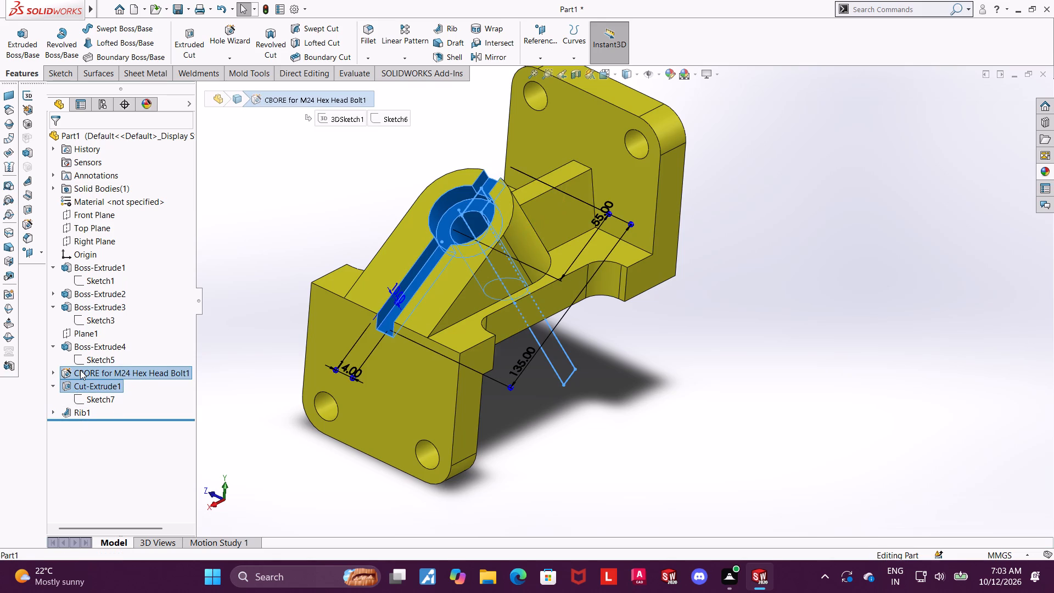
pyautogui.keyDown('ctrl'); pyautogui.rightClick(80, 370); pyautogui.keyUp('ctrl')
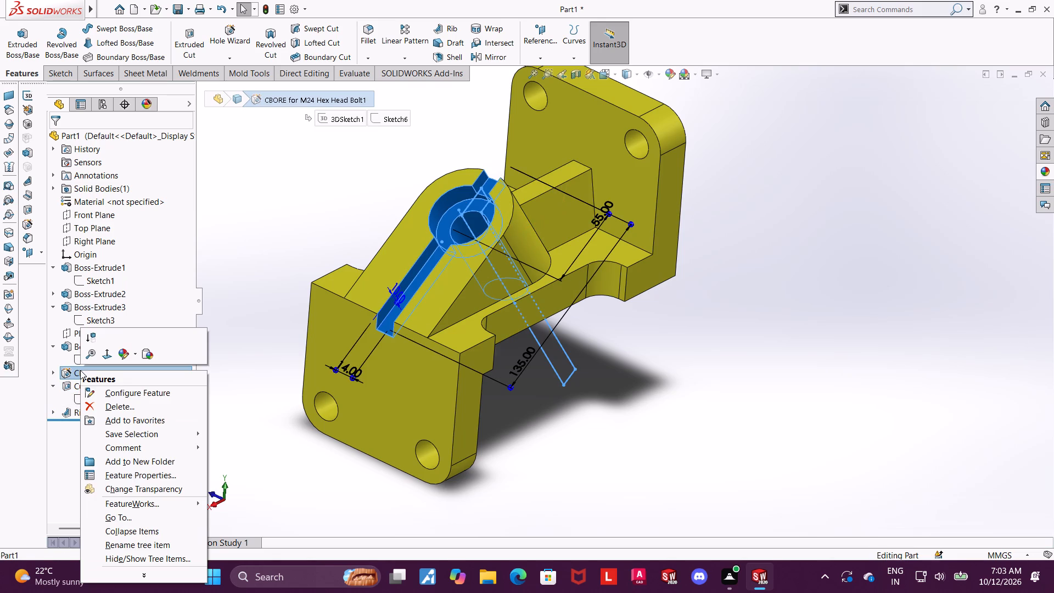
pyautogui.click(127, 354)
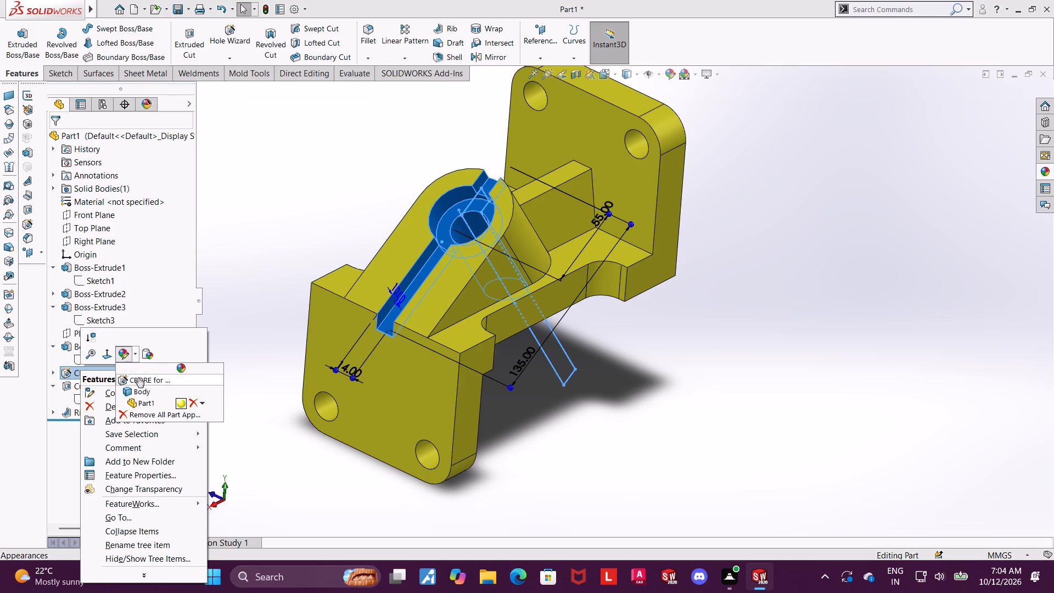
pyautogui.click(138, 377)
pyautogui.click(148, 405)
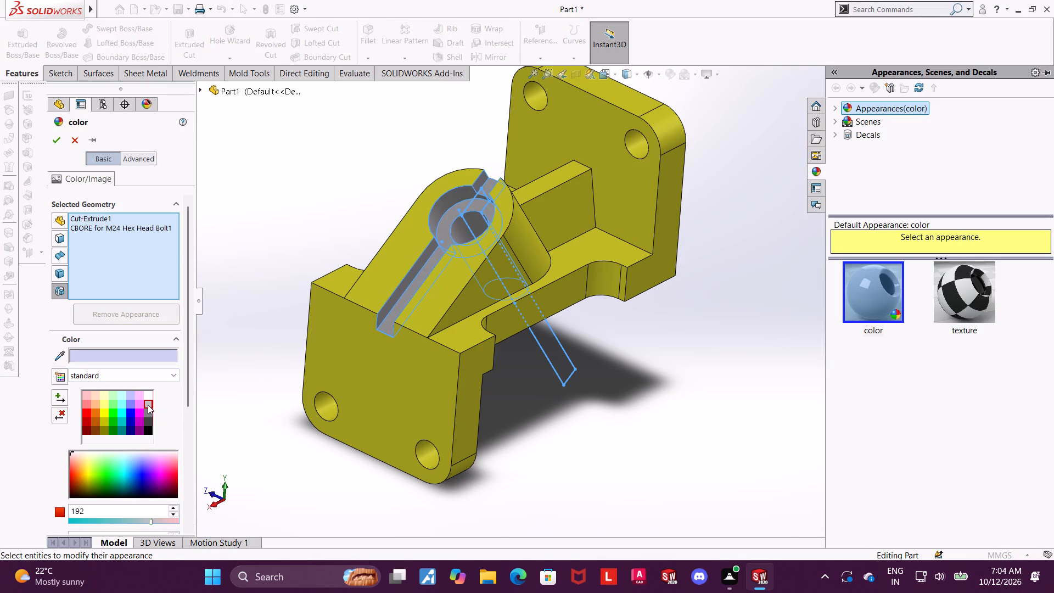
pyautogui.click(148, 412)
pyautogui.click(61, 139)
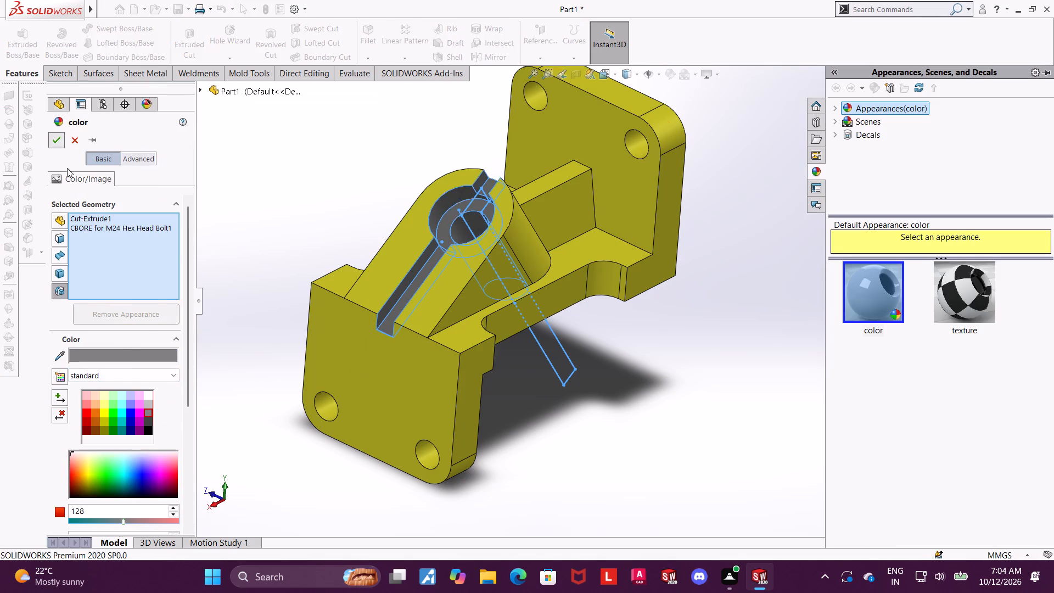
pyautogui.click(726, 312)
# Color the inner faces of the four mounting holes in both end plates the same medium grey.
pyautogui.scroll(2, 721, 329)
pyautogui.moveTo(716, 305); pyautogui.dragTo(719, 345, button='middle')
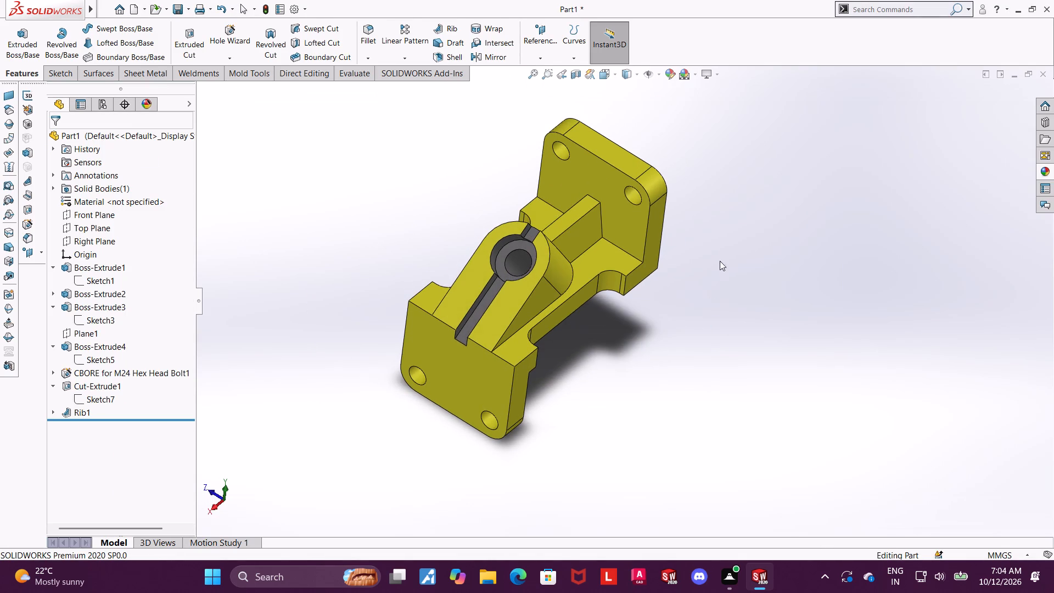
pyautogui.scroll(-1, 720, 261)
pyautogui.click(524, 130)
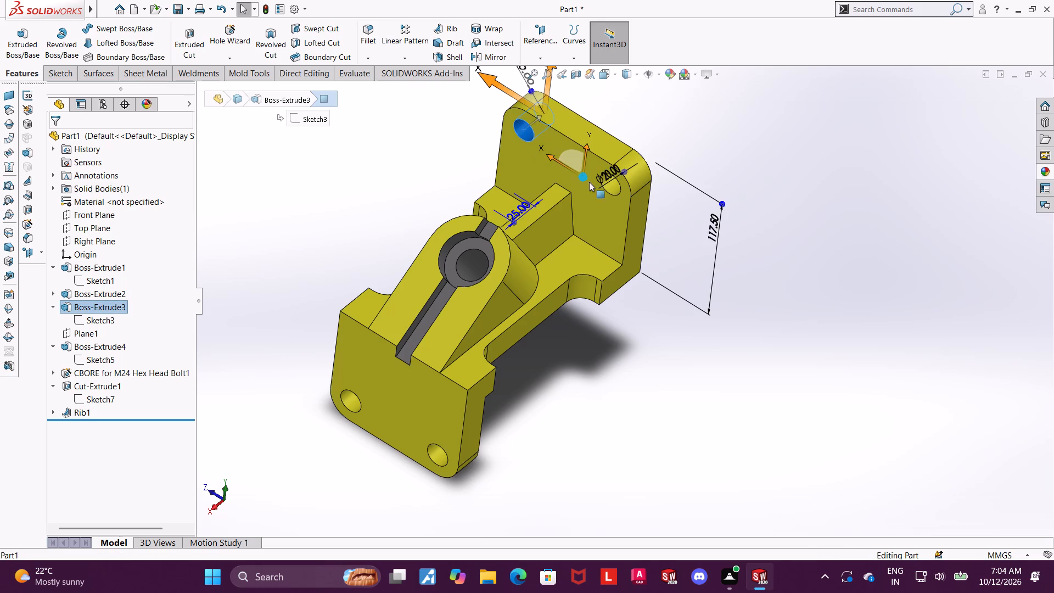
pyautogui.keyDown('ctrl'); pyautogui.click(614, 188); pyautogui.keyUp('ctrl')
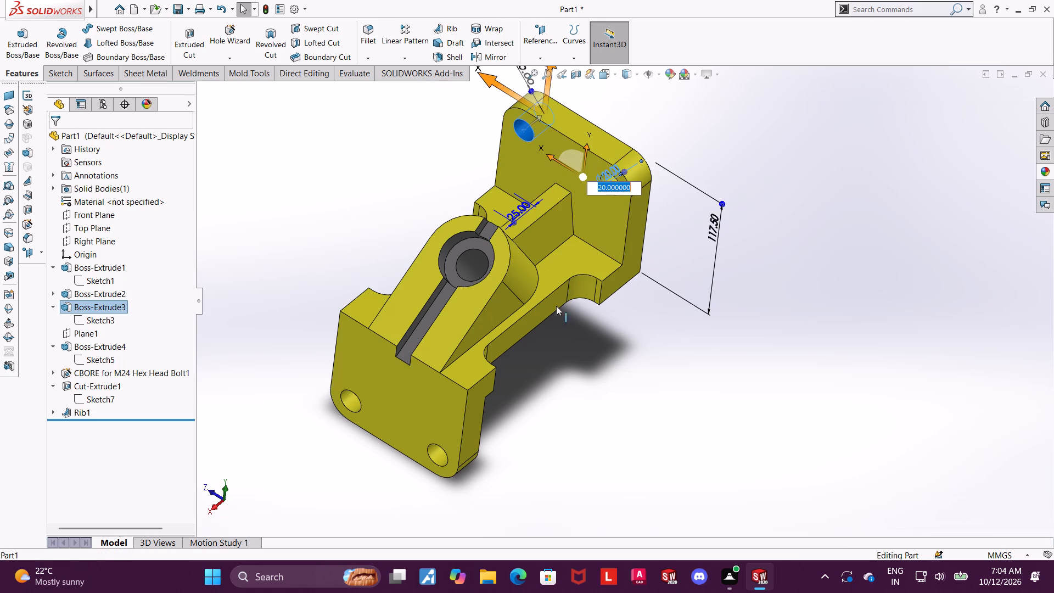
pyautogui.click(917, 348)
pyautogui.press('Escape')
pyautogui.click(608, 184)
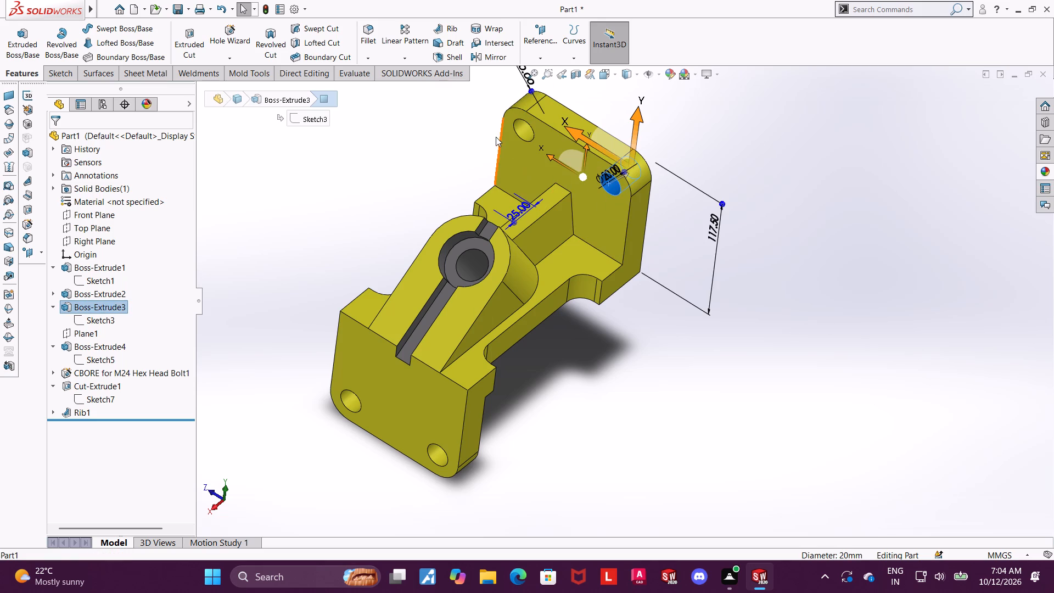
pyautogui.keyDown('ctrl'); pyautogui.click(526, 131); pyautogui.keyUp('ctrl')
pyautogui.keyDown('ctrl'); pyautogui.click(348, 404); pyautogui.keyUp('ctrl')
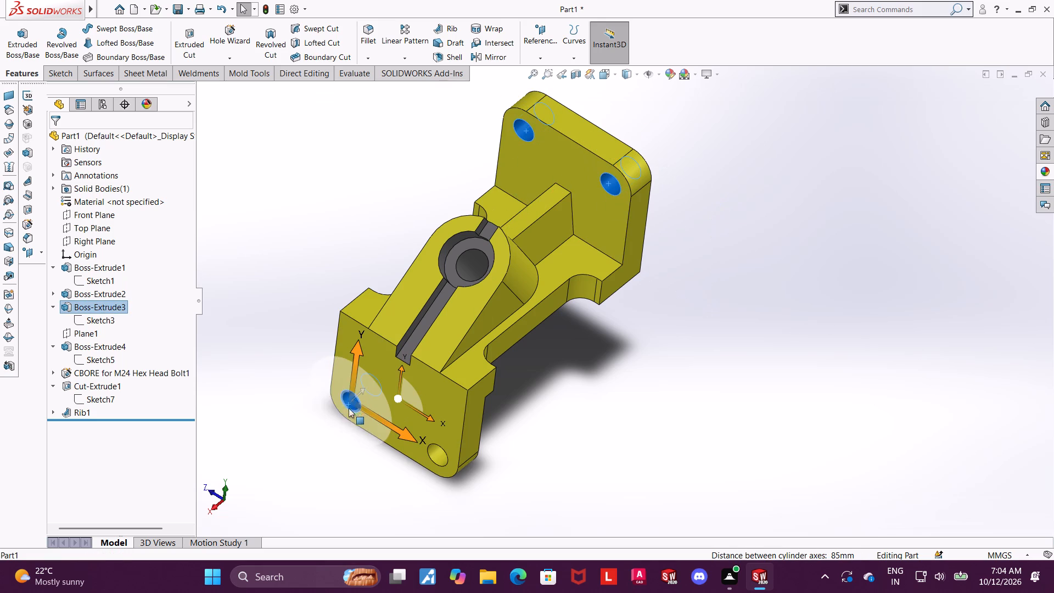
pyautogui.keyDown('ctrl'); pyautogui.click(433, 454); pyautogui.keyUp('ctrl')
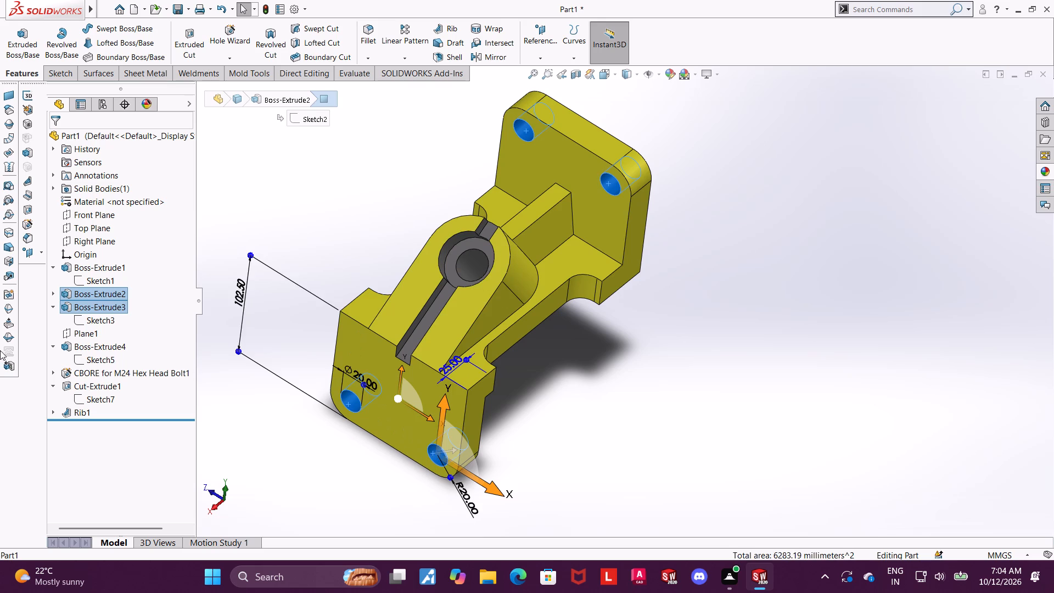
pyautogui.rightClick(366, 244)
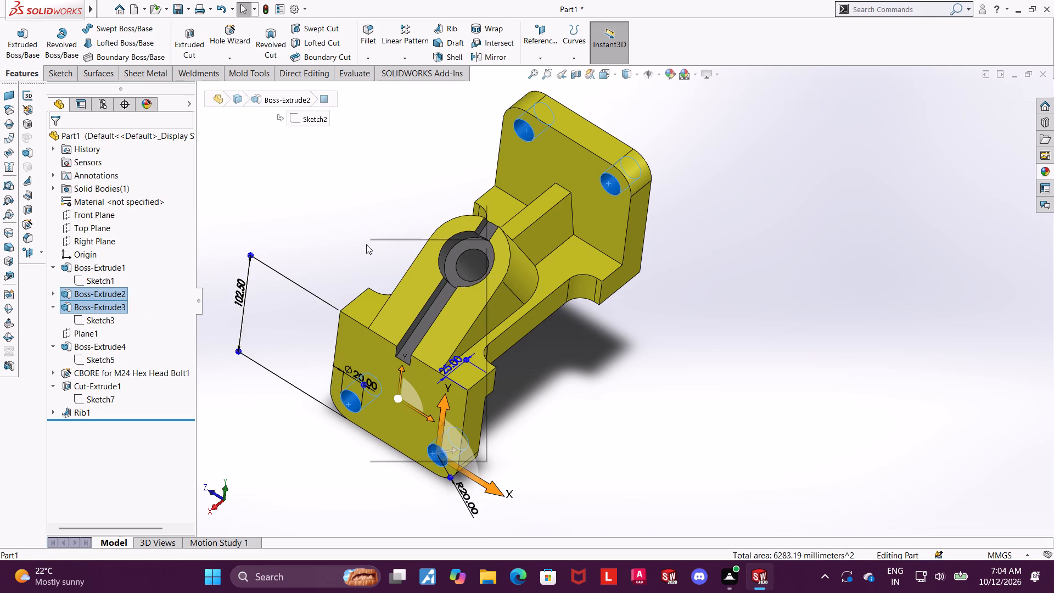
pyautogui.click(405, 216)
pyautogui.click(418, 238)
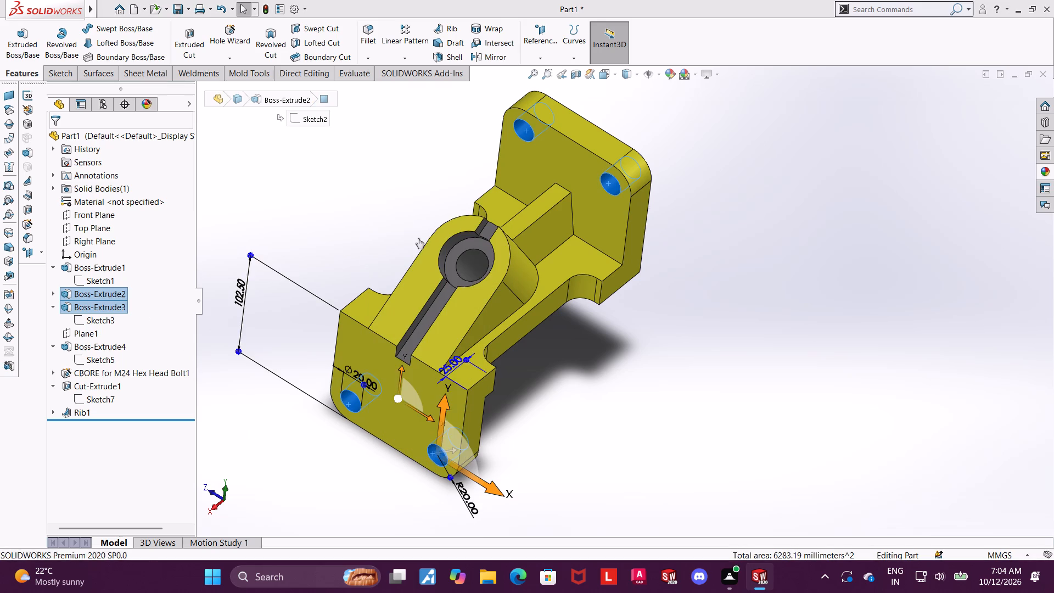
pyautogui.click(149, 410)
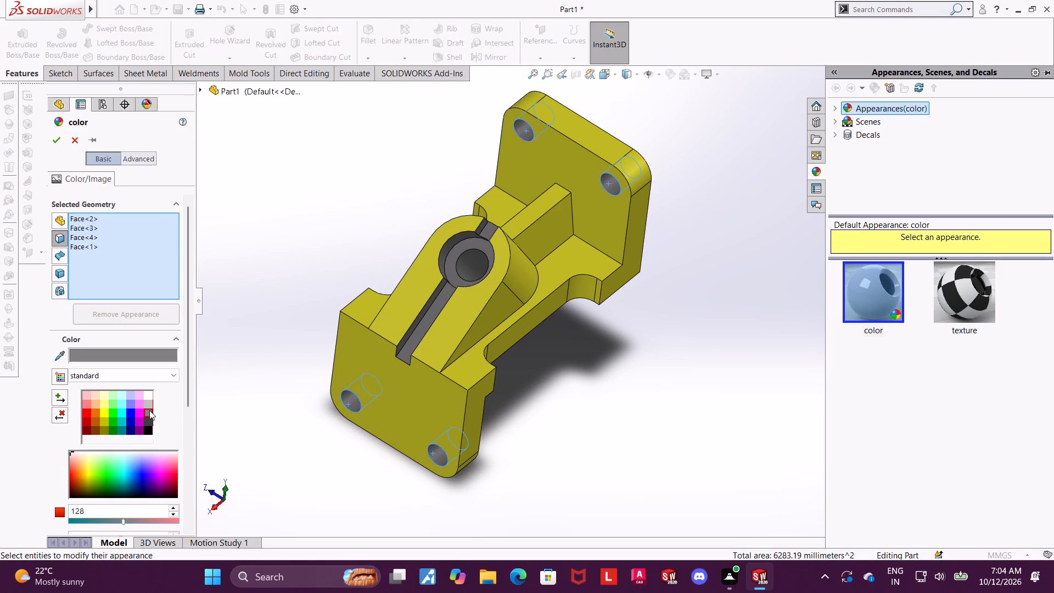
pyautogui.click(63, 136)
pyautogui.scroll(3, 800, 327)
pyautogui.moveTo(696, 322); pyautogui.dragTo(699, 247, button='middle')
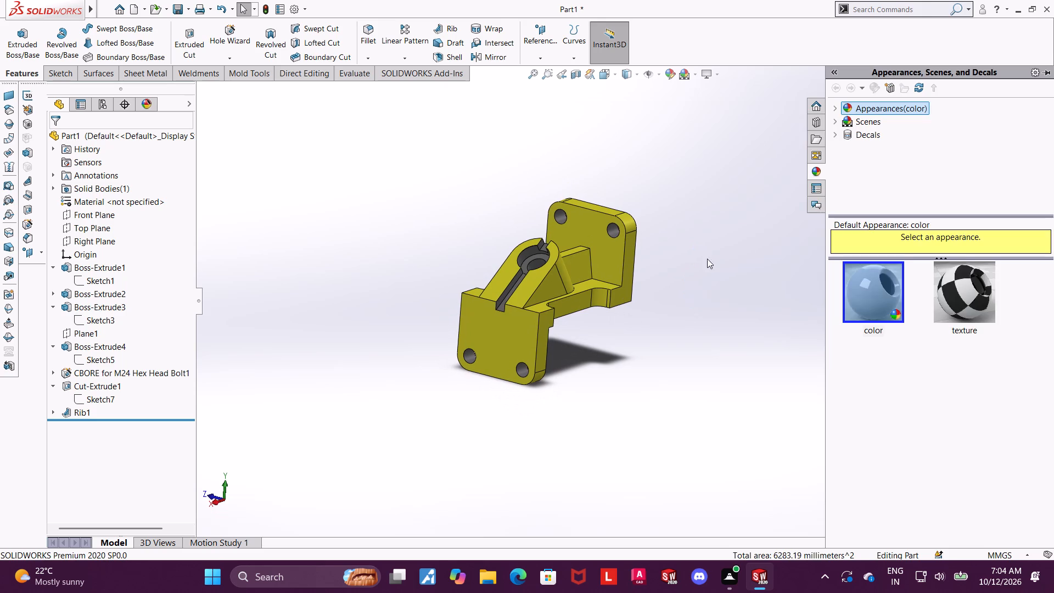
pyautogui.click(704, 290)
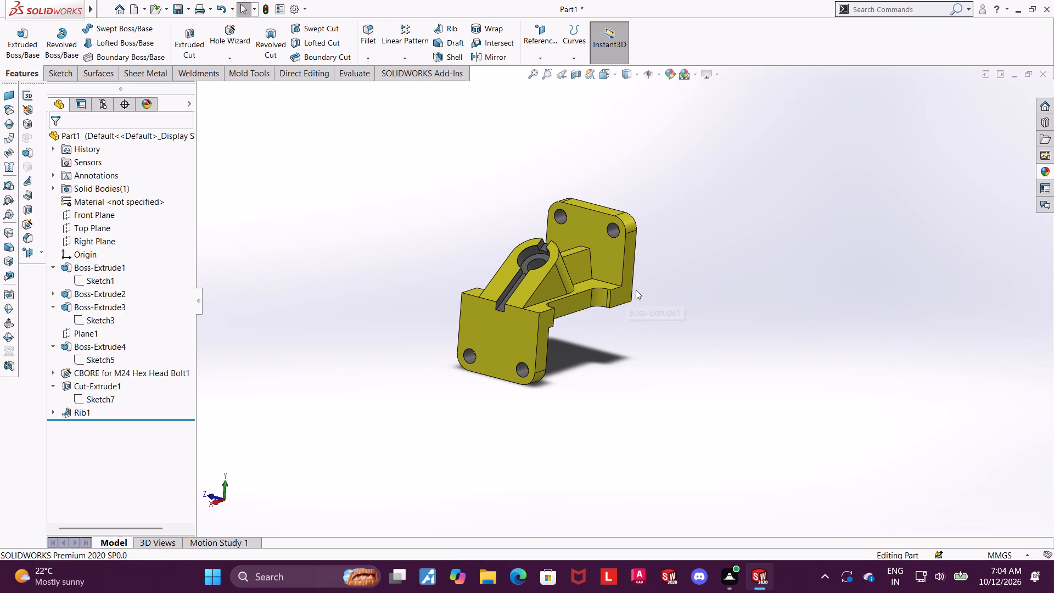
# Start a 2 mm fillet on one side's edges where the upright end plate, rib and angled boss meet the base.
pyautogui.scroll(2, 638, 289)
pyautogui.scroll(-4, 624, 271)
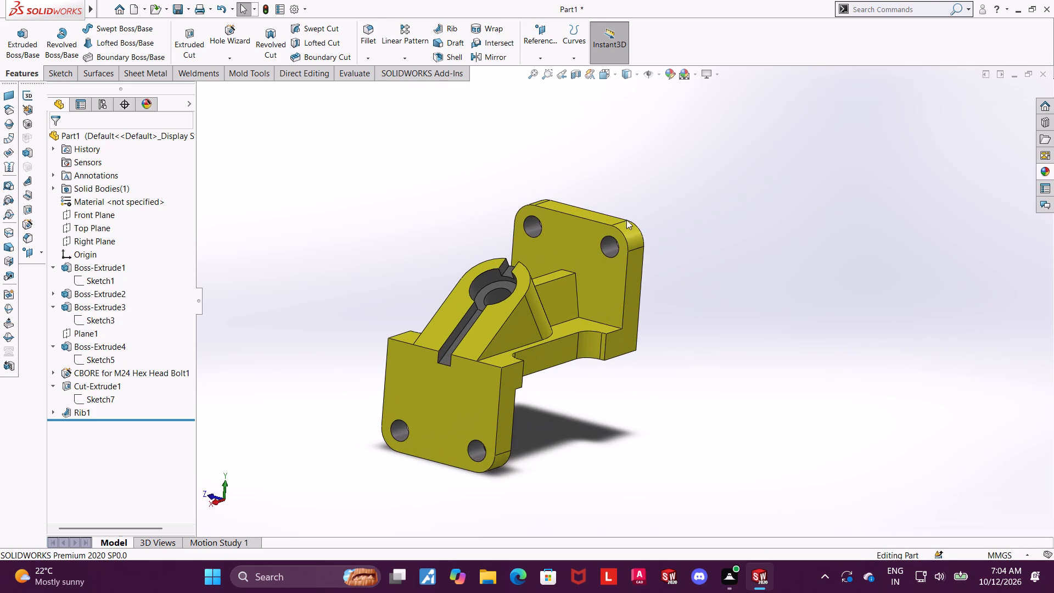
pyautogui.press('Escape')
pyautogui.click(373, 37)
pyautogui.moveTo(725, 273); pyautogui.dragTo(722, 342, button='middle')
pyautogui.scroll(1, 722, 344)
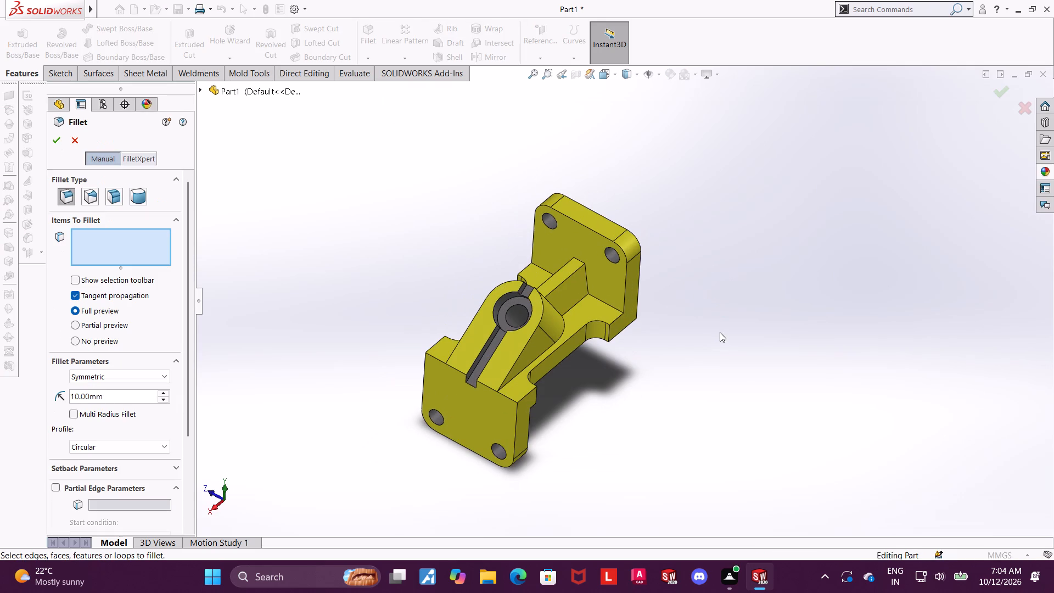
pyautogui.scroll(-1, 578, 336)
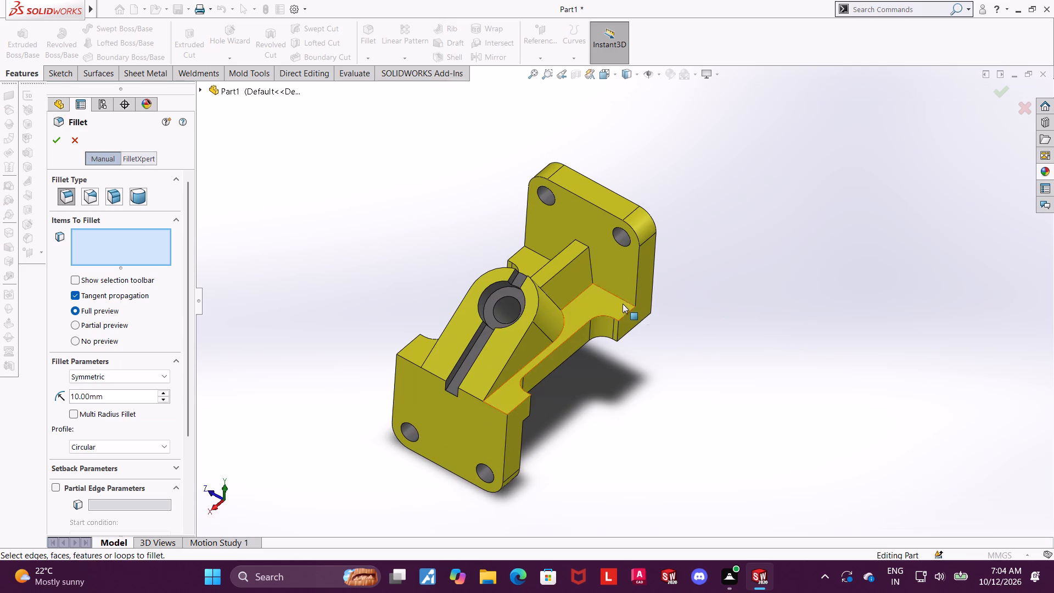
pyautogui.click(623, 299)
pyautogui.click(576, 299)
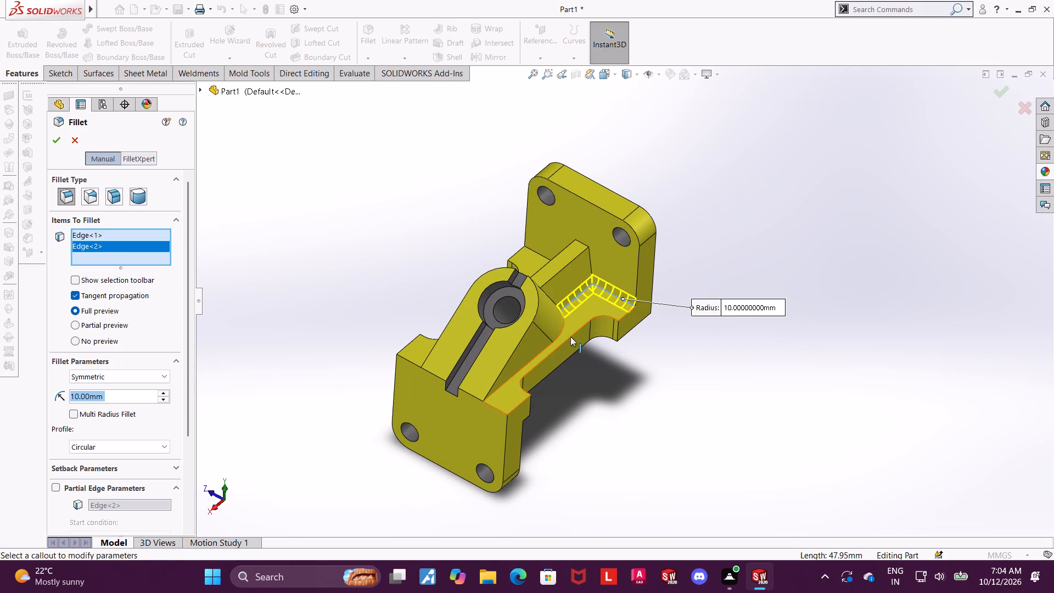
pyautogui.click(560, 334)
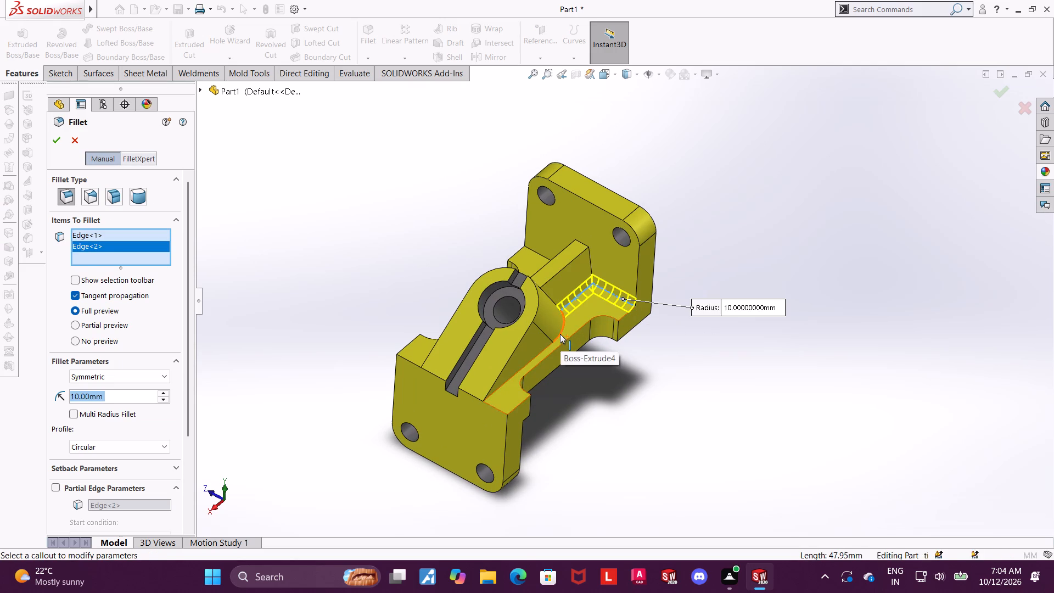
pyautogui.press('2')
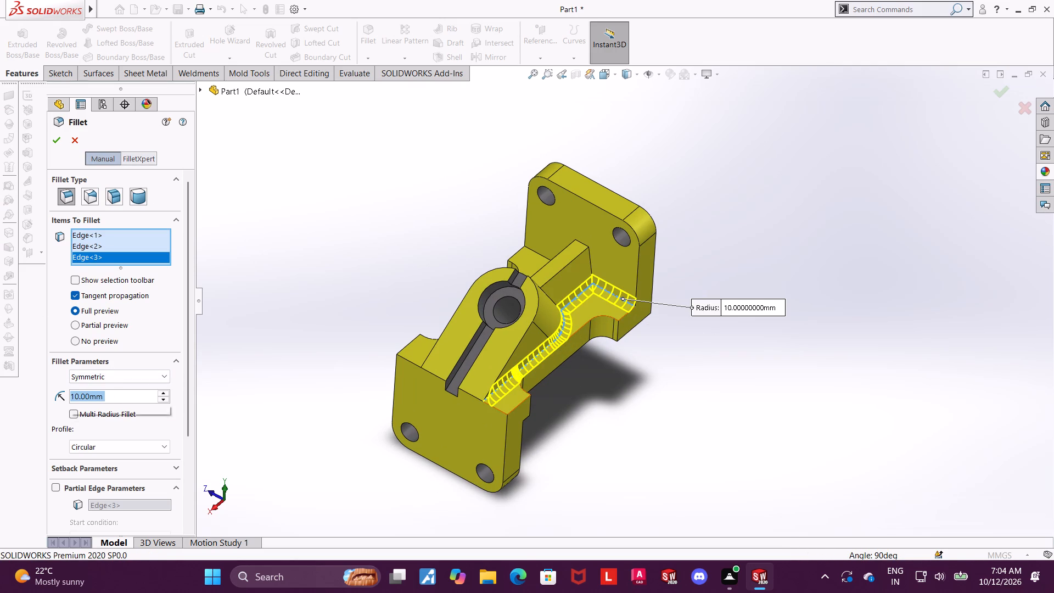
pyautogui.press('Return')
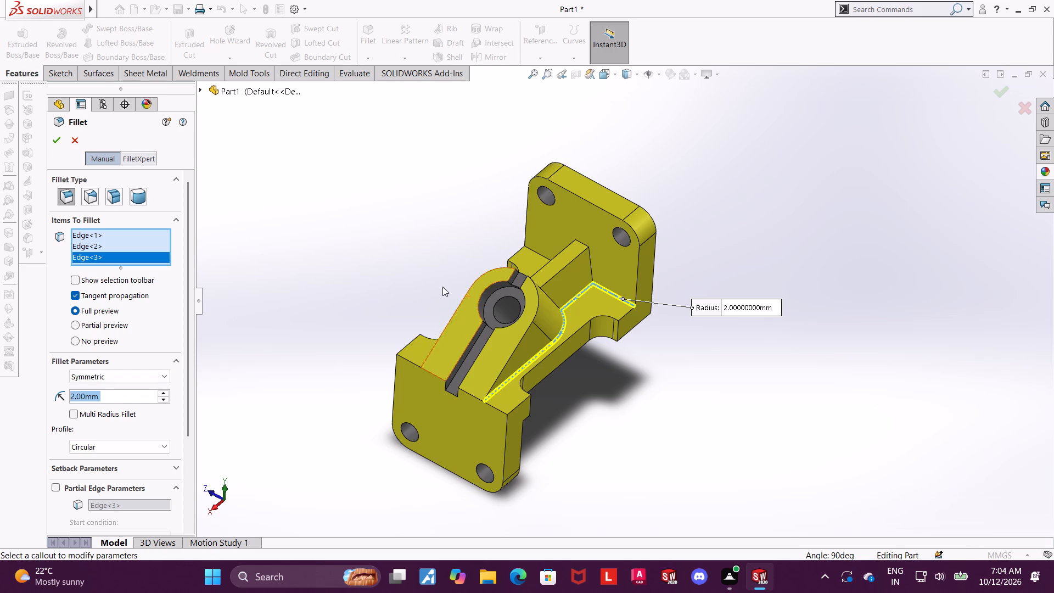
# Add the matching end plate, rib and boss base edges on the opposite side to the fillet and accept it.
pyautogui.moveTo(442, 279); pyautogui.dragTo(506, 316, button='middle')
pyautogui.scroll(-3, 489, 249)
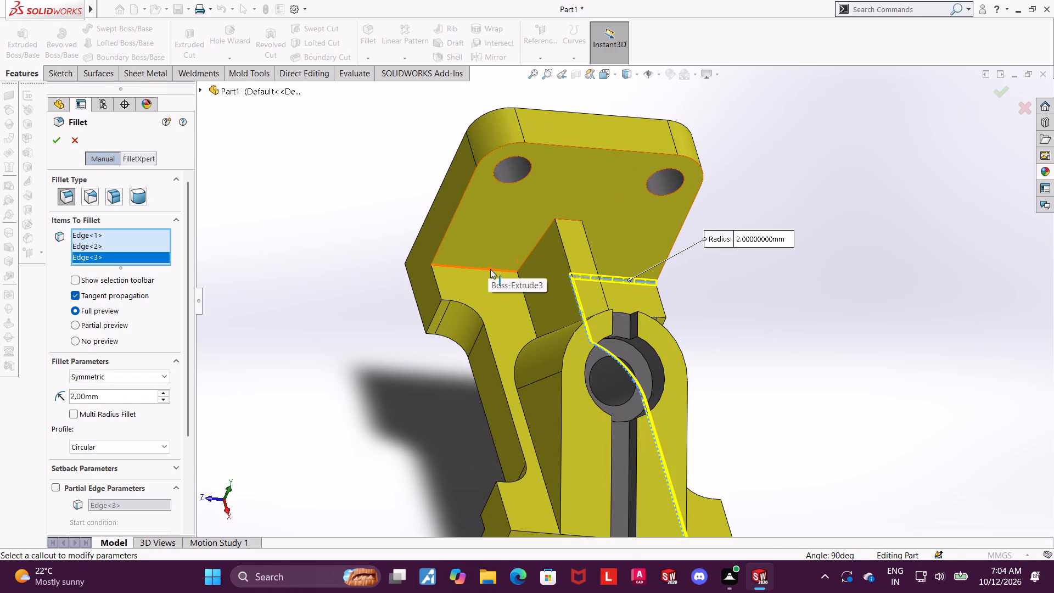
pyautogui.click(490, 269)
pyautogui.click(526, 305)
pyautogui.scroll(3, 534, 378)
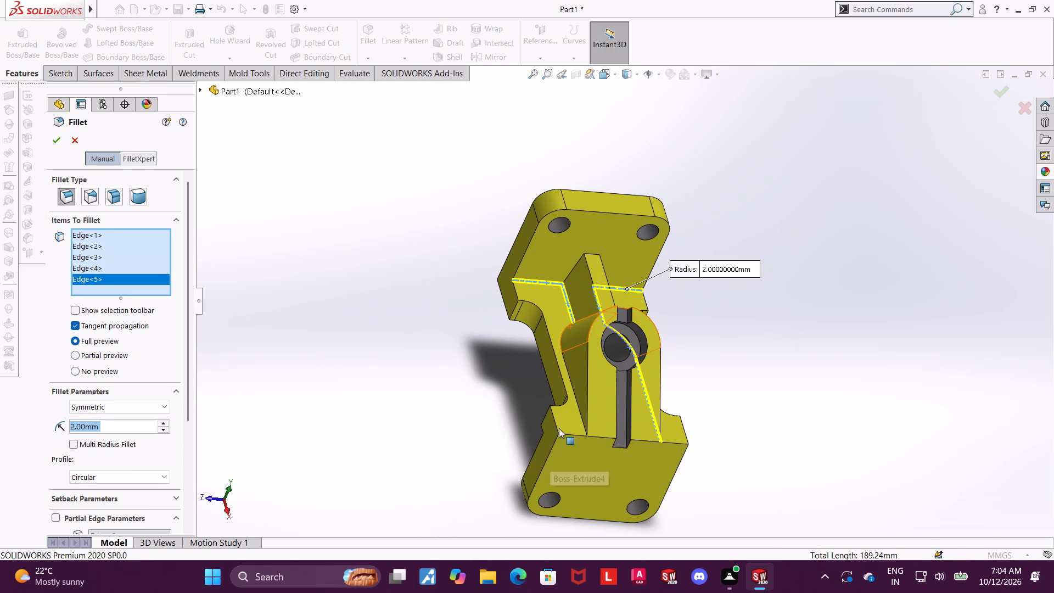
pyautogui.click(581, 415)
pyautogui.moveTo(753, 381); pyautogui.dragTo(788, 366, button='middle')
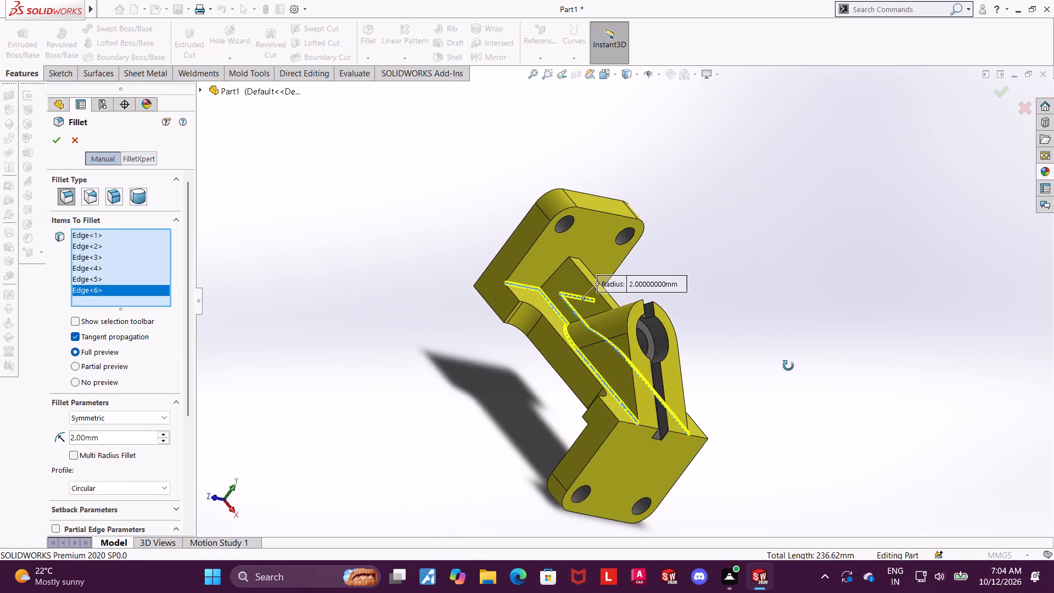
pyautogui.moveTo(788, 366); pyautogui.dragTo(669, 388, button='middle')
pyautogui.scroll(1, 683, 355)
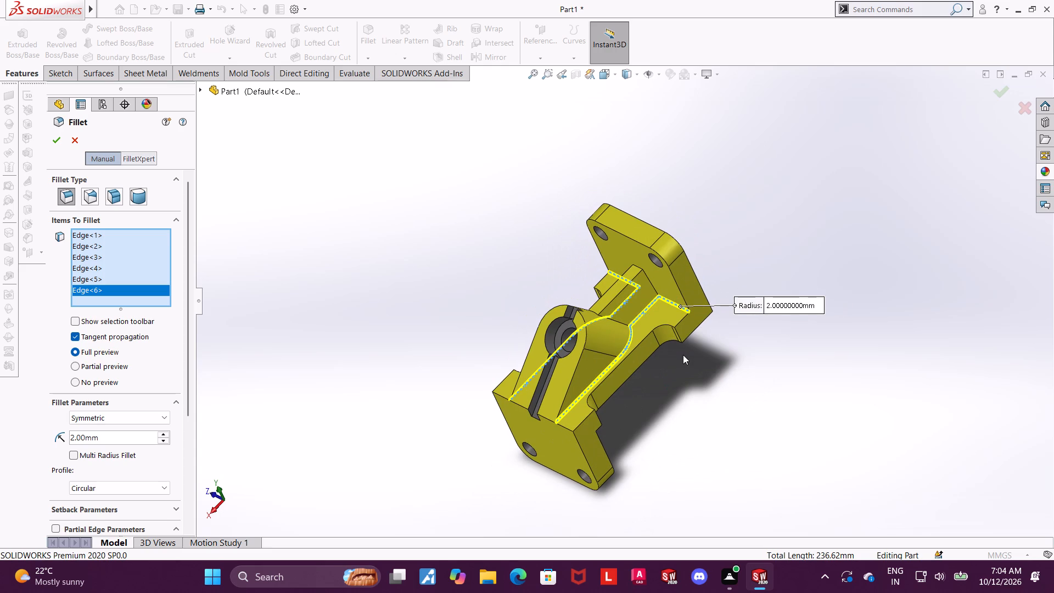
pyautogui.moveTo(684, 349); pyautogui.dragTo(701, 335, button='middle')
pyautogui.scroll(1, 684, 349)
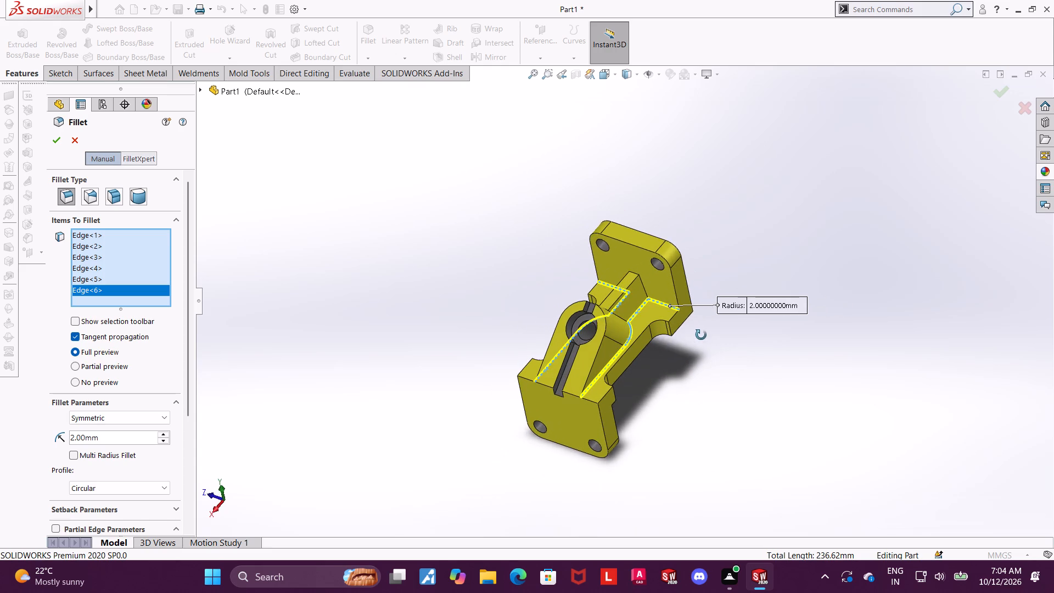
pyautogui.moveTo(701, 335); pyautogui.dragTo(699, 371, button='middle')
pyautogui.scroll(-2, 721, 296)
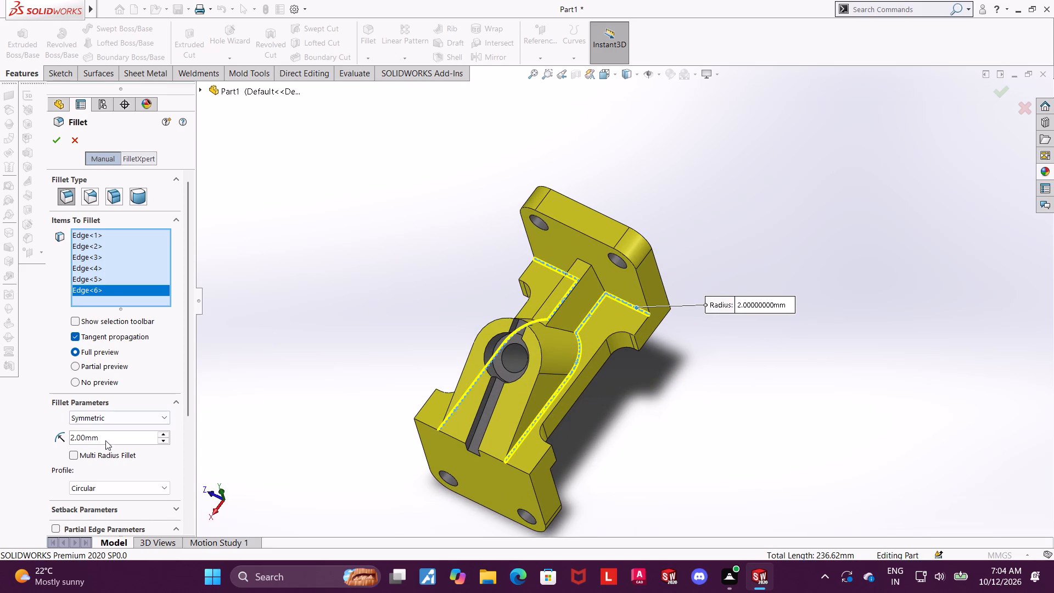
pyautogui.click(55, 142)
# Color the new base fillet feature red from the standard swatches and accept the appearance.
pyautogui.moveTo(647, 416); pyautogui.dragTo(652, 383, button='middle')
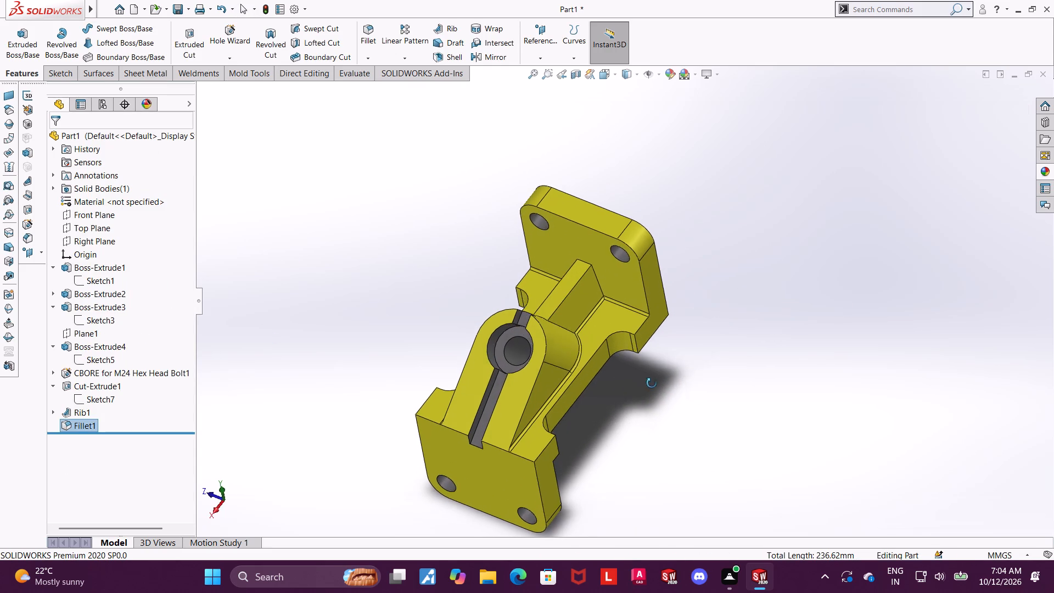
pyautogui.moveTo(652, 383); pyautogui.dragTo(654, 370, button='middle')
pyautogui.rightClick(75, 424)
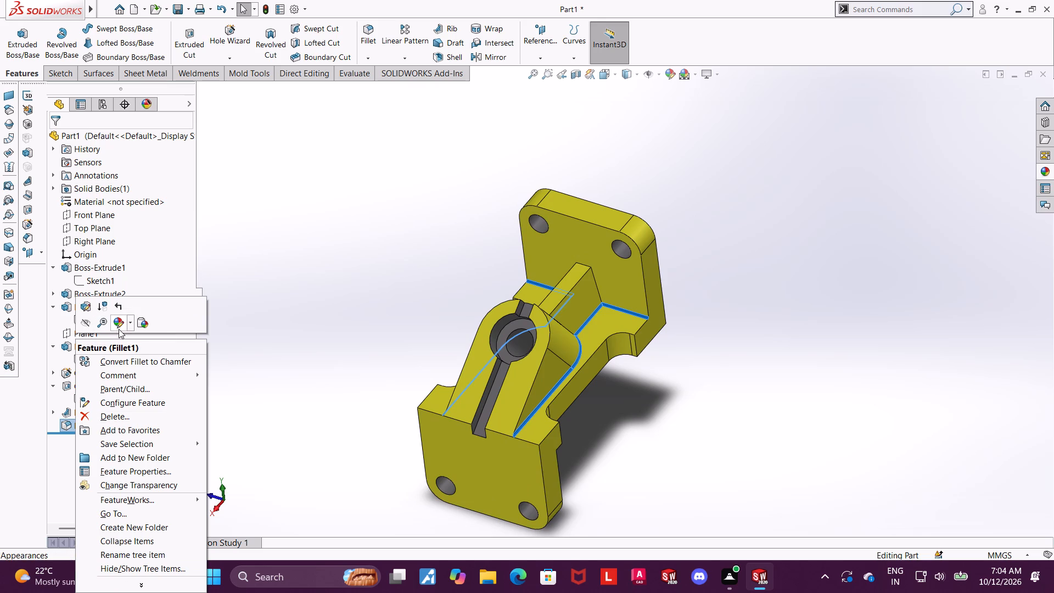
pyautogui.click(119, 326)
pyautogui.click(143, 347)
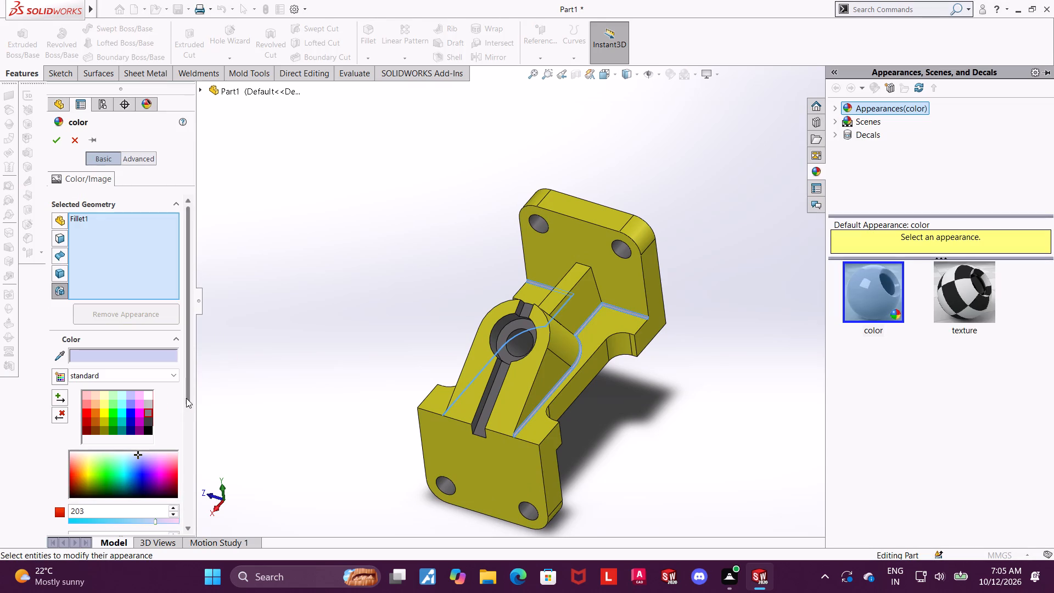
pyautogui.click(85, 412)
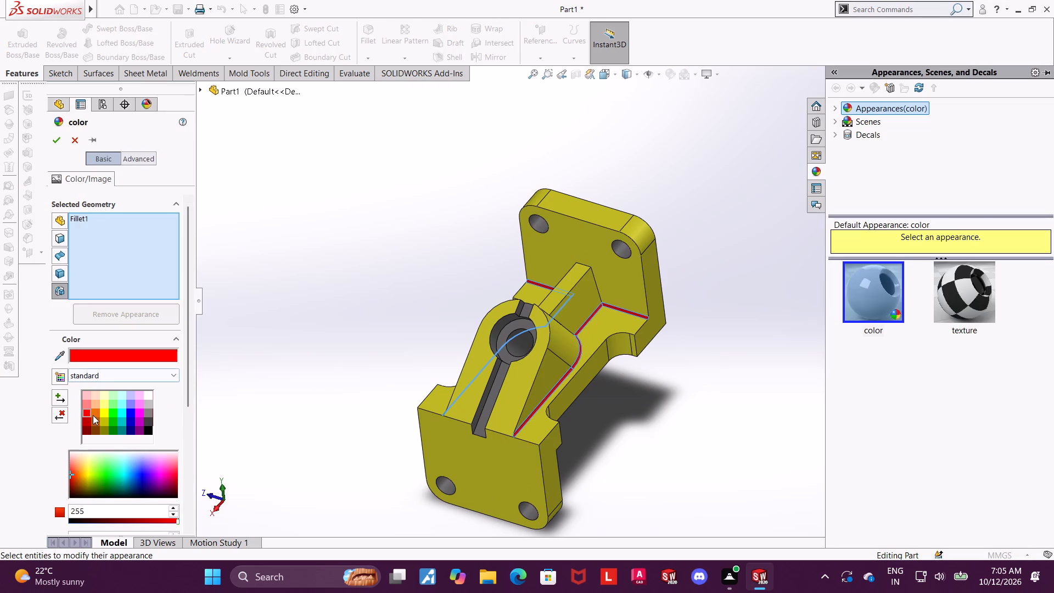
pyautogui.click(55, 146)
pyautogui.scroll(3, 622, 351)
pyautogui.moveTo(630, 357); pyautogui.dragTo(630, 321, button='middle')
pyautogui.scroll(-3, 652, 305)
pyautogui.press('Escape')
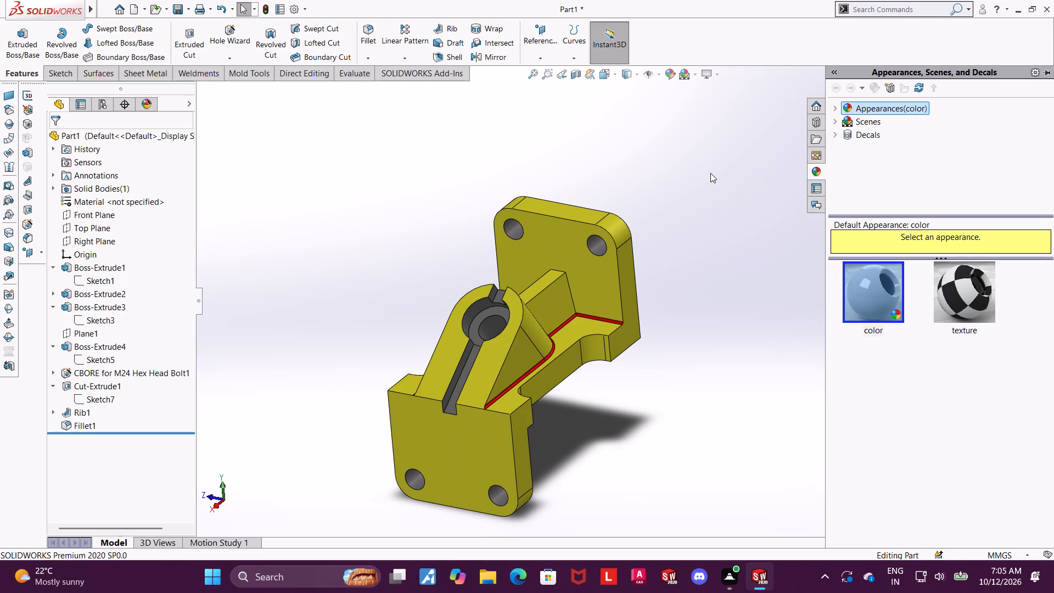
# Look over the colored part from several angles and in isometric view, with the appearance library closed.
pyautogui.click(687, 212)
pyautogui.scroll(3, 695, 351)
pyautogui.scroll(-2, 657, 370)
pyautogui.moveTo(634, 361); pyautogui.dragTo(655, 329, button='middle')
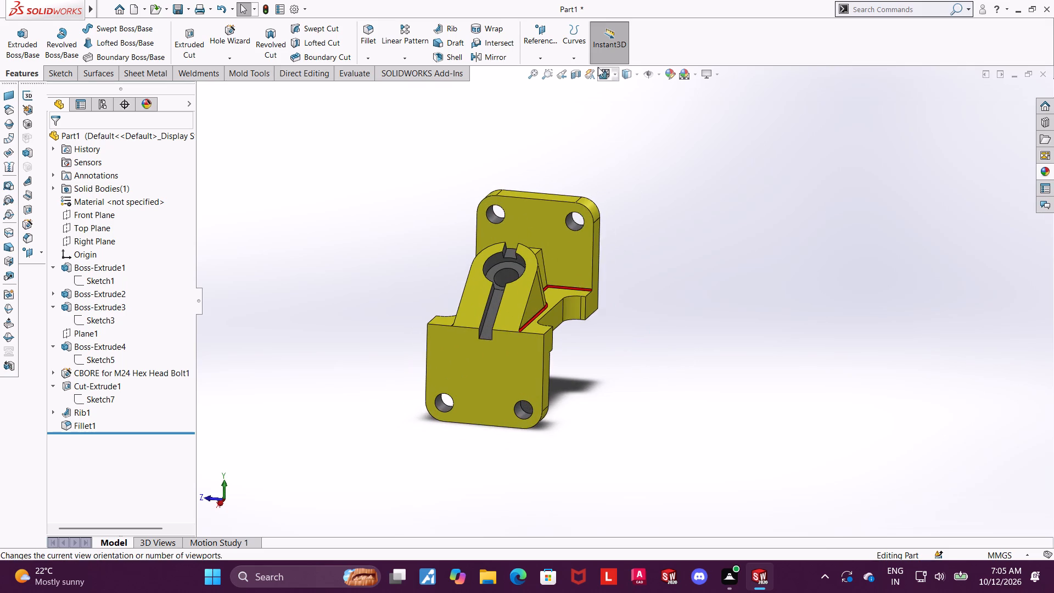
pyautogui.click(607, 72)
pyautogui.click(556, 296)
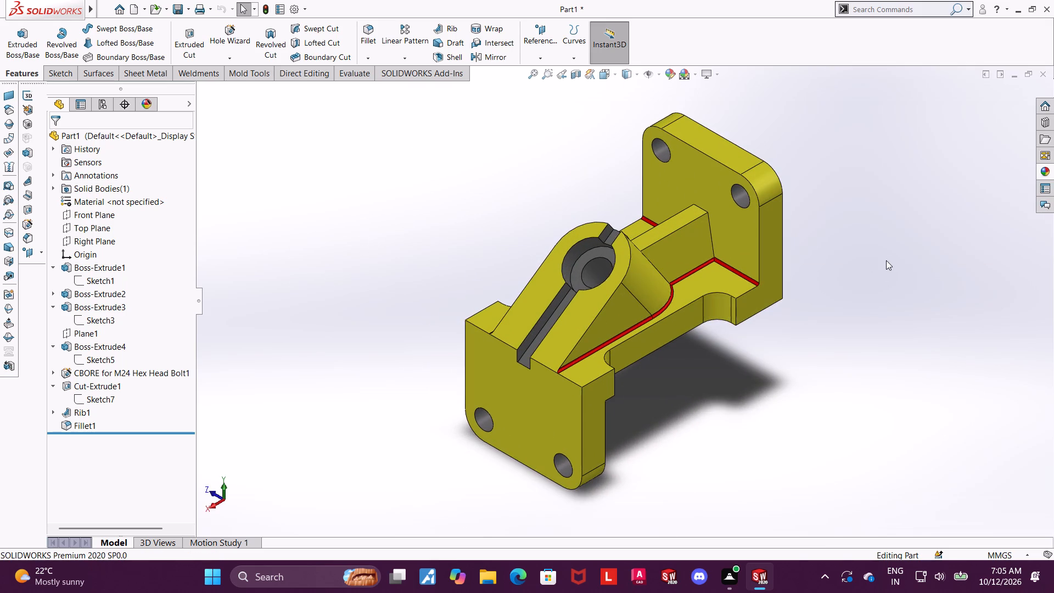
pyautogui.scroll(-1, 884, 254)
pyautogui.scroll(1, 793, 265)
pyautogui.scroll(-1, 730, 275)
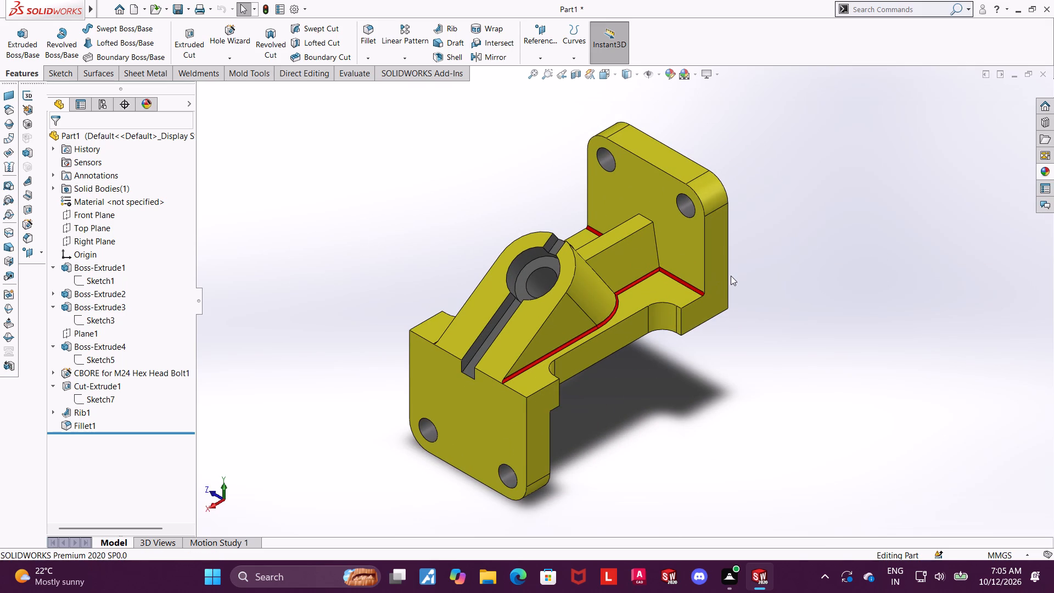
pyautogui.scroll(1, 731, 276)
# Measure the distance between the two long top edges of the rib.
pyautogui.click(370, 80)
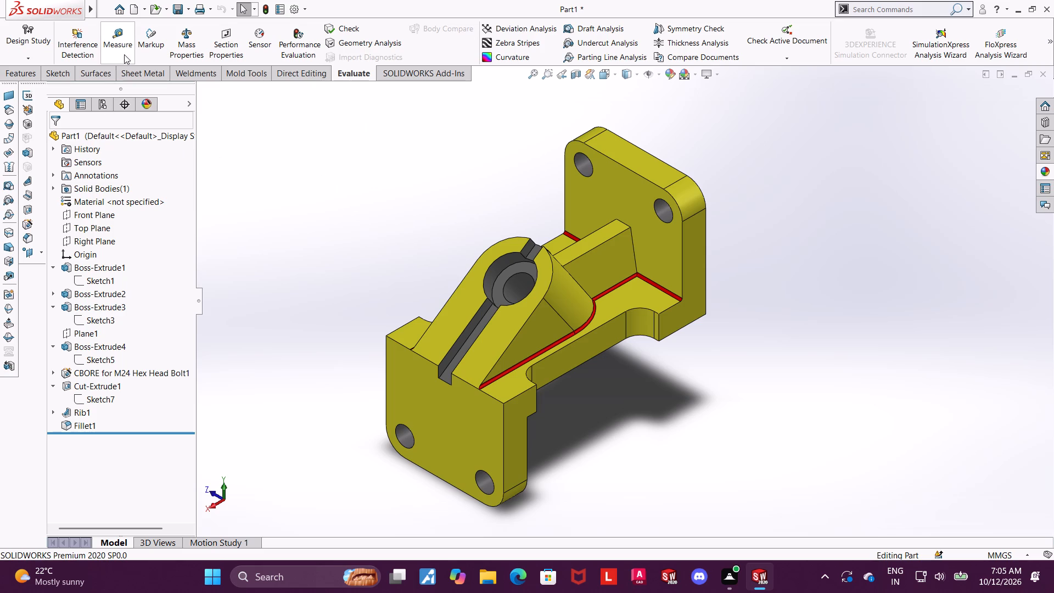
pyautogui.click(103, 40)
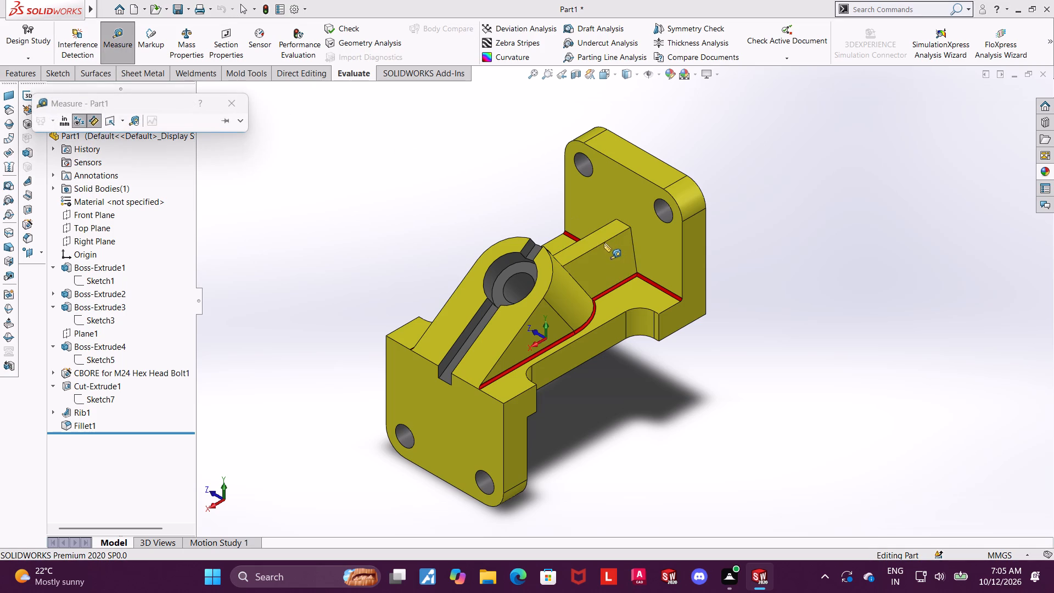
pyautogui.click(600, 237)
pyautogui.scroll(1, 600, 237)
pyautogui.press('Escape')
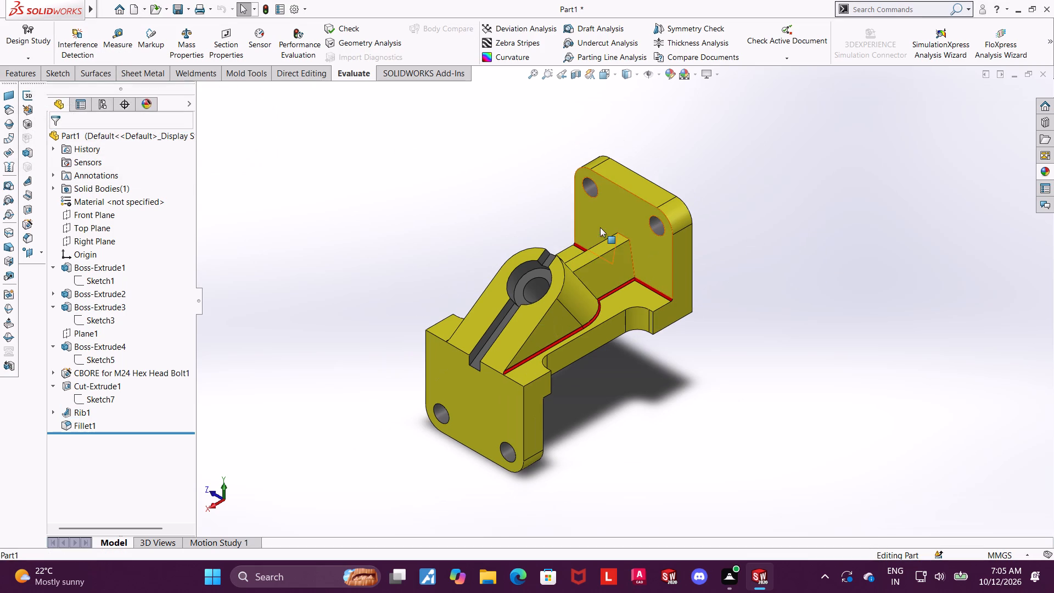
pyautogui.click(117, 43)
pyautogui.scroll(-4, 588, 237)
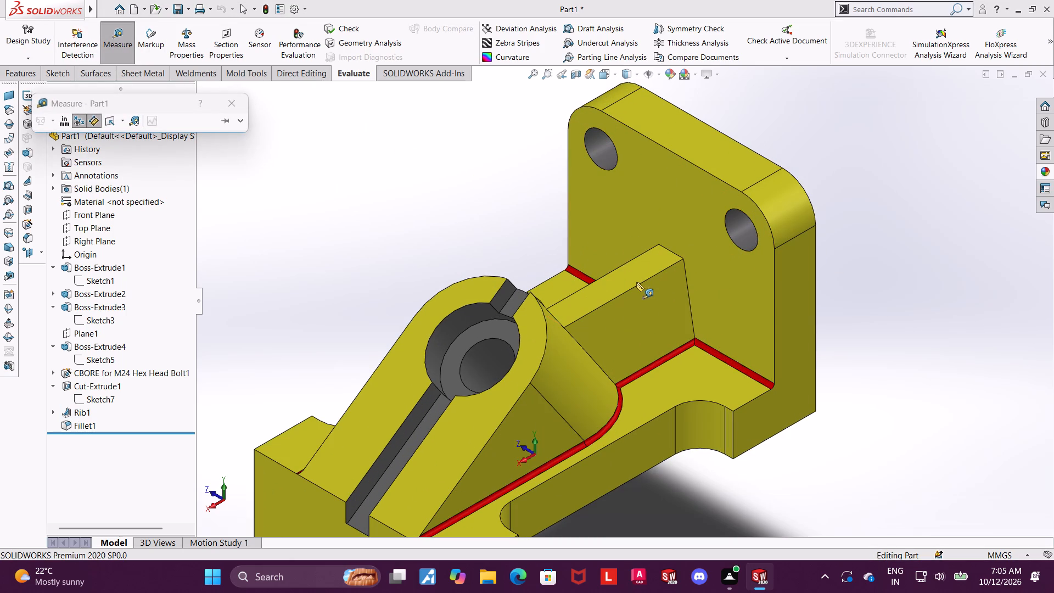
pyautogui.click(637, 283)
pyautogui.moveTo(606, 235); pyautogui.dragTo(665, 326, button='middle')
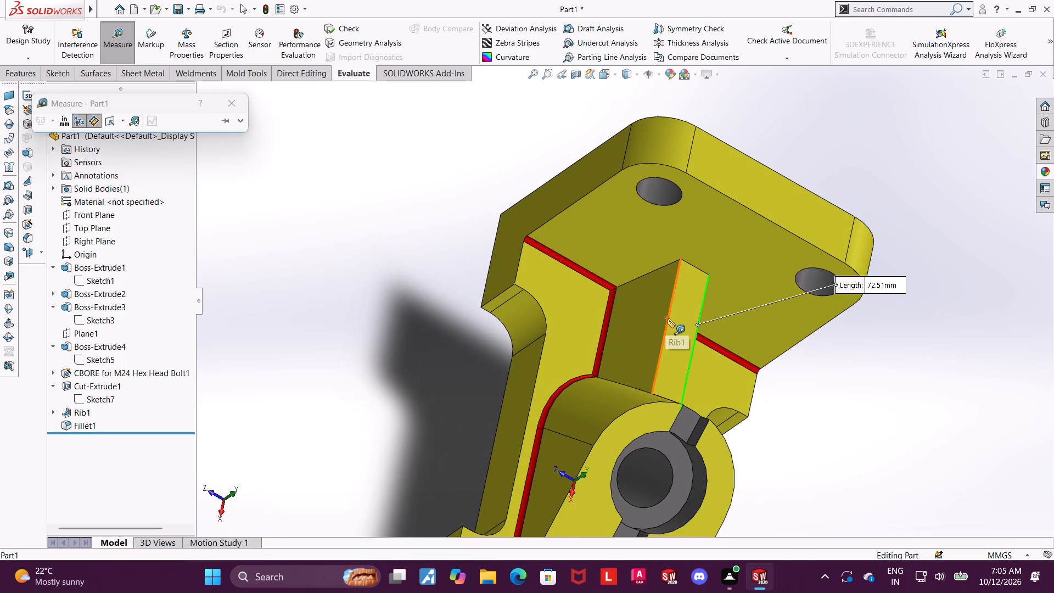
pyautogui.click(668, 319)
pyautogui.scroll(2, 680, 335)
pyautogui.moveTo(803, 367); pyautogui.dragTo(771, 311, button='middle')
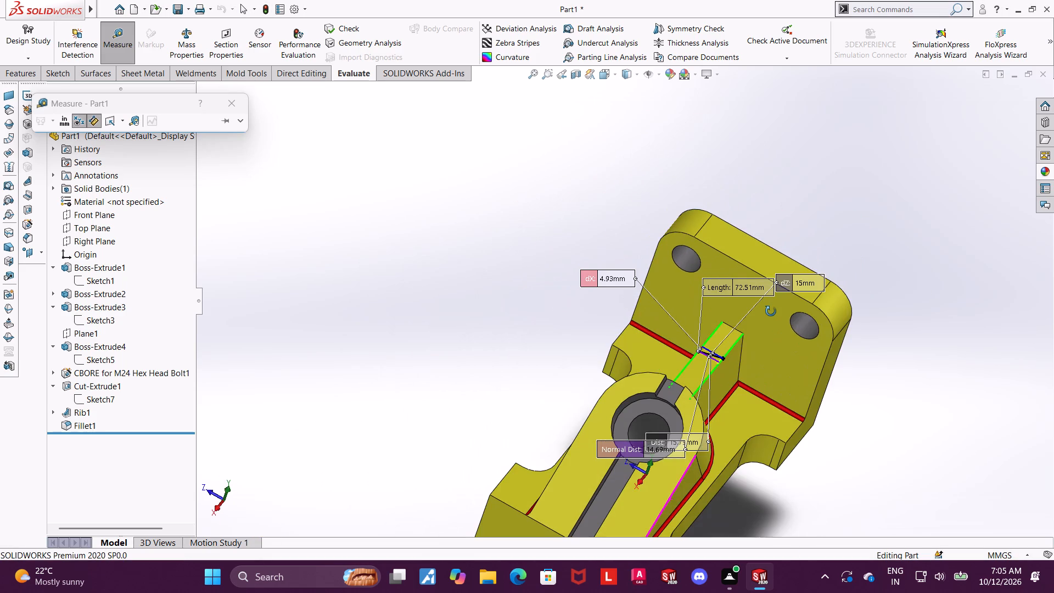
pyautogui.moveTo(771, 311); pyautogui.dragTo(770, 310, button='middle')
pyautogui.scroll(3, 803, 315)
pyautogui.press('Escape')
# Measure the curved face of the base's side notch near the upright end plate.
pyautogui.scroll(-2, 743, 389)
pyautogui.moveTo(742, 390); pyautogui.dragTo(700, 313, button='middle')
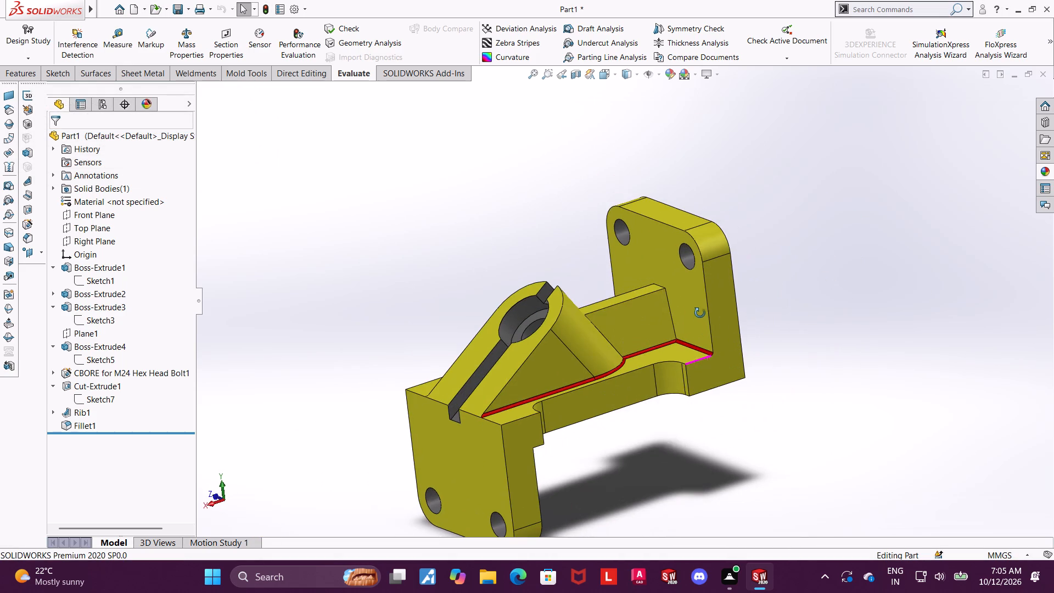
pyautogui.moveTo(700, 313); pyautogui.dragTo(700, 312, button='middle')
pyautogui.click(120, 29)
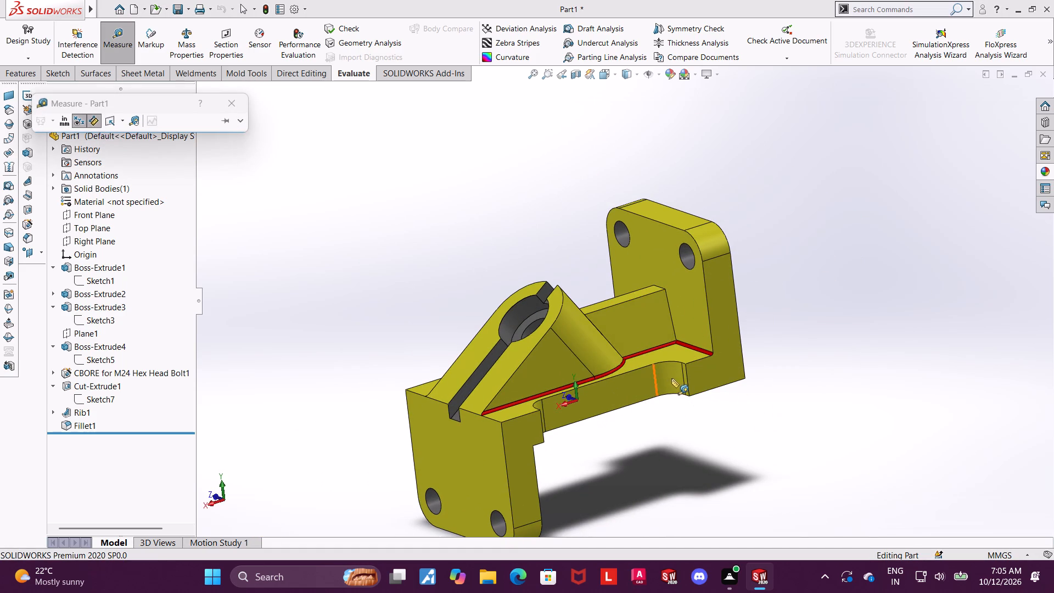
pyautogui.click(671, 378)
pyautogui.scroll(-1, 703, 399)
pyautogui.press('Escape')
# Measure between the angled boss's sloped slotted face and the base's top face.
pyautogui.scroll(1, 703, 399)
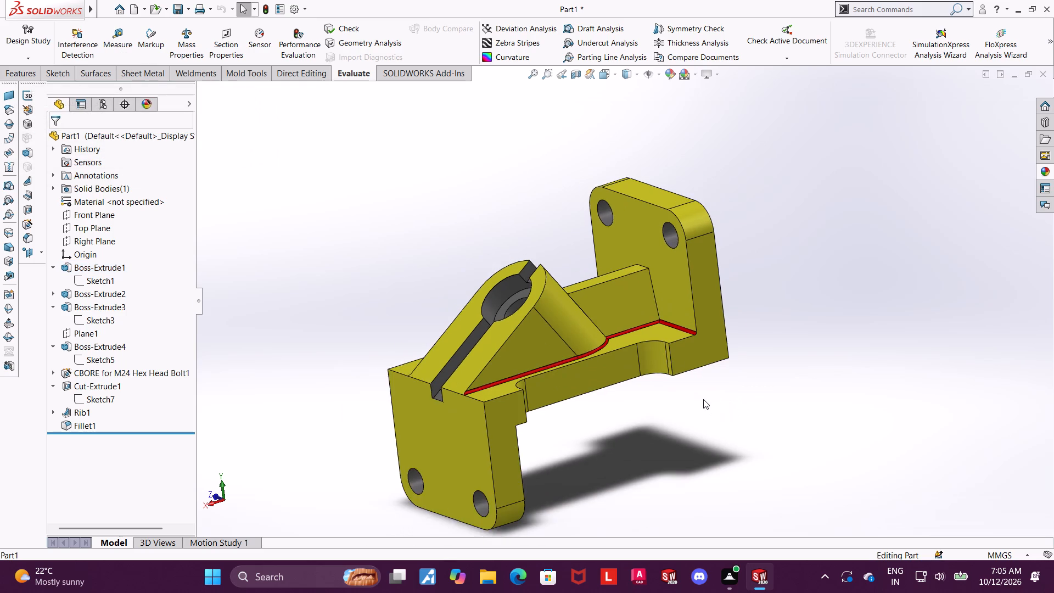
pyautogui.scroll(1, 703, 399)
pyautogui.moveTo(698, 399); pyautogui.dragTo(709, 409, button='middle')
pyautogui.scroll(1, 676, 396)
pyautogui.scroll(-1, 551, 322)
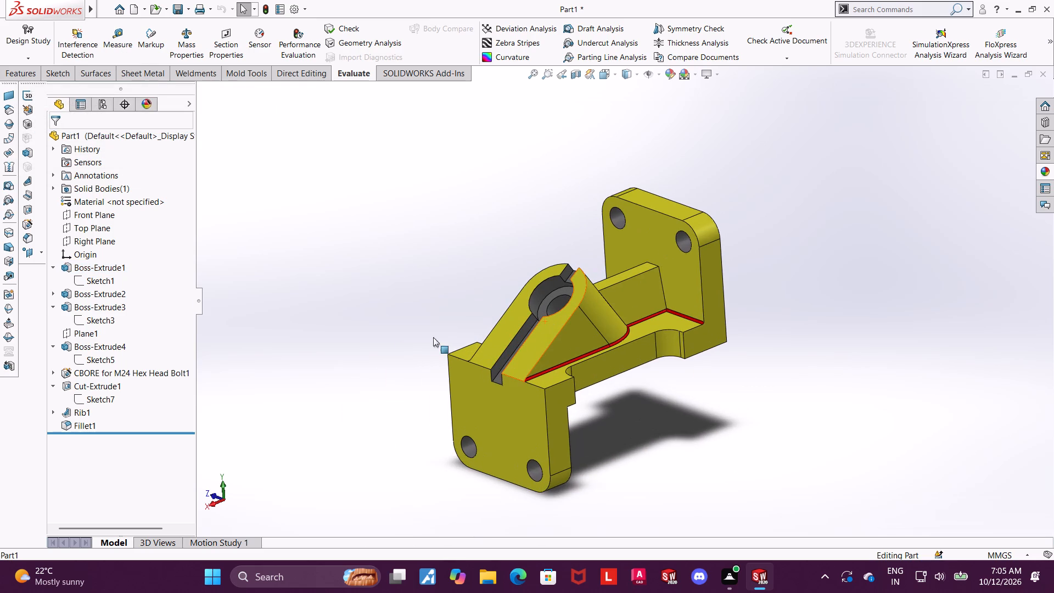
pyautogui.scroll(-2, 628, 334)
pyautogui.press('Escape')
pyautogui.click(126, 41)
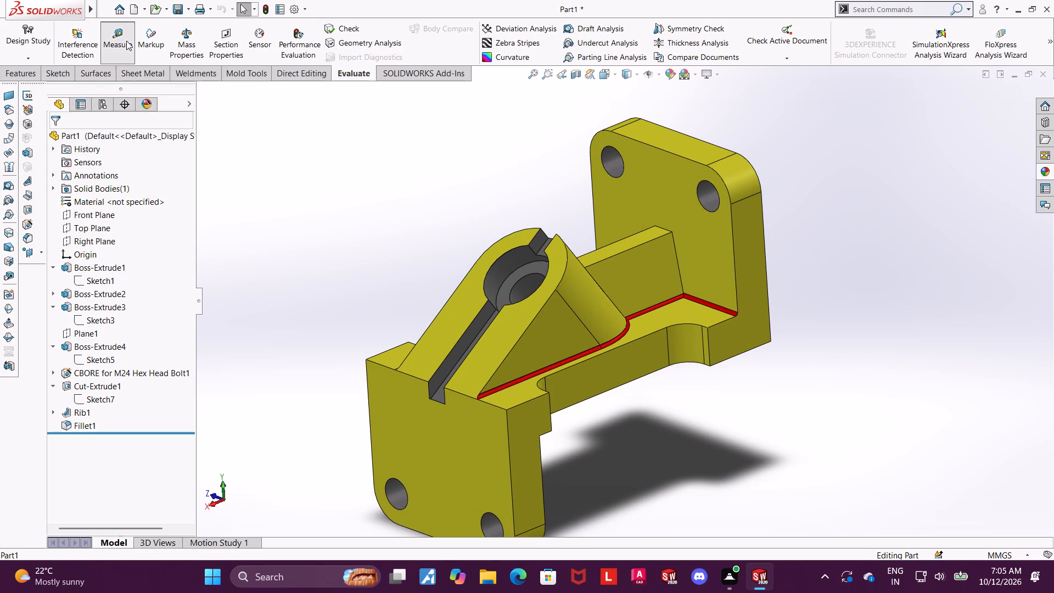
pyautogui.click(503, 344)
pyautogui.moveTo(622, 328); pyautogui.dragTo(631, 377, button='middle')
pyautogui.scroll(-2, 632, 351)
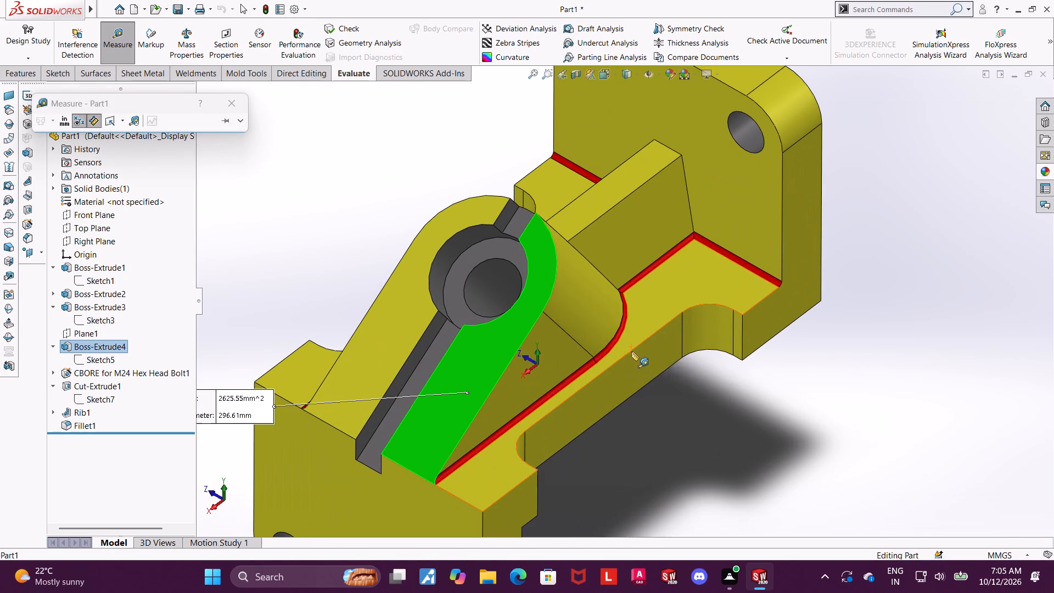
pyautogui.click(638, 321)
pyautogui.scroll(2, 641, 339)
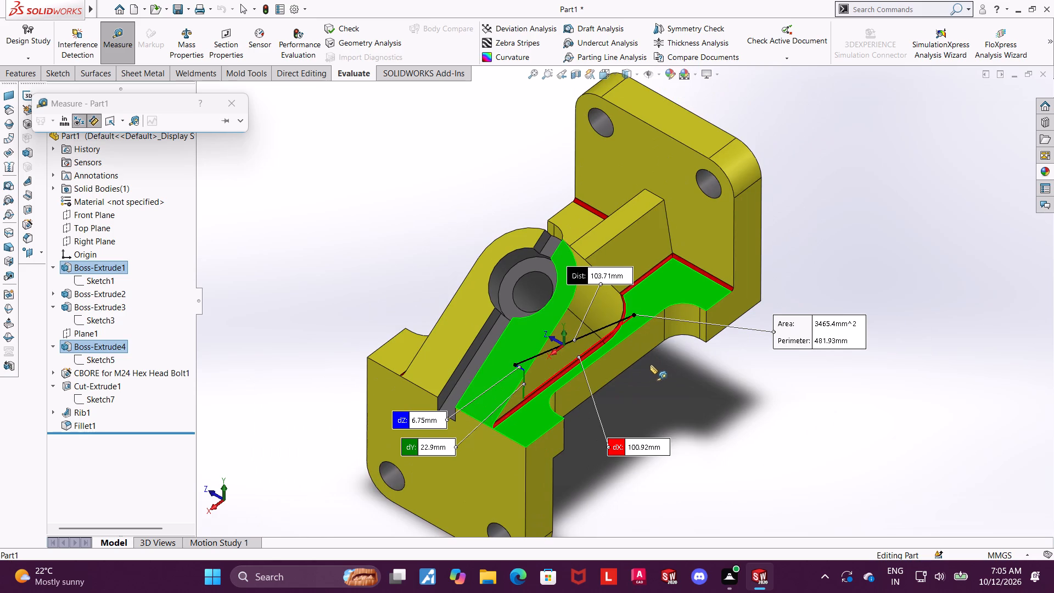
pyautogui.scroll(-1, 629, 370)
pyautogui.moveTo(675, 397); pyautogui.dragTo(652, 369, button='middle')
pyautogui.press('Escape')
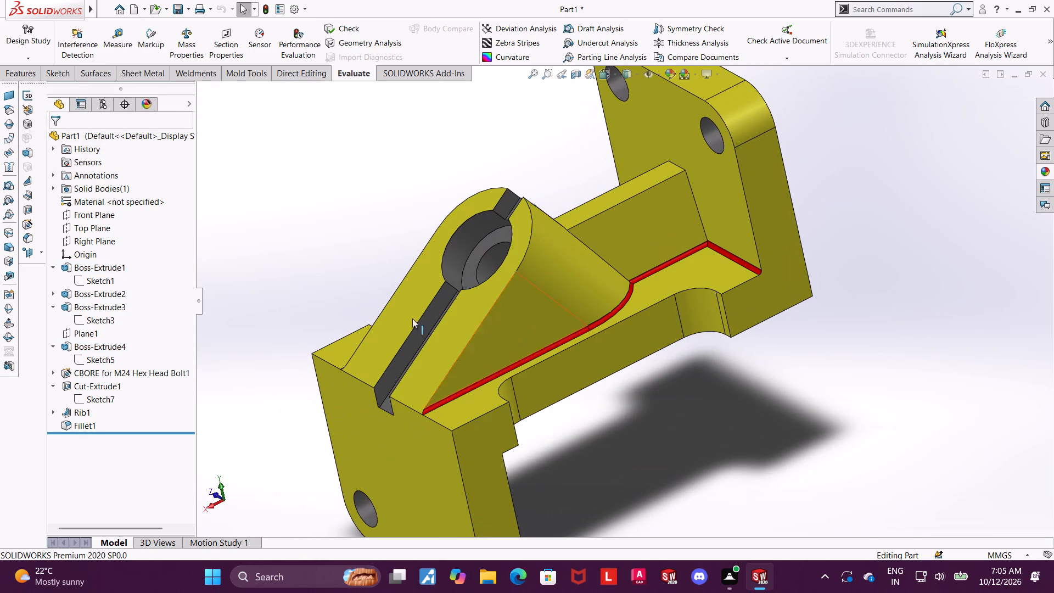
# Stretch the displayed boundary of Plane1 along its slope so it extends past the top of the angled boss.
pyautogui.click(65, 336)
pyautogui.scroll(4, 383, 367)
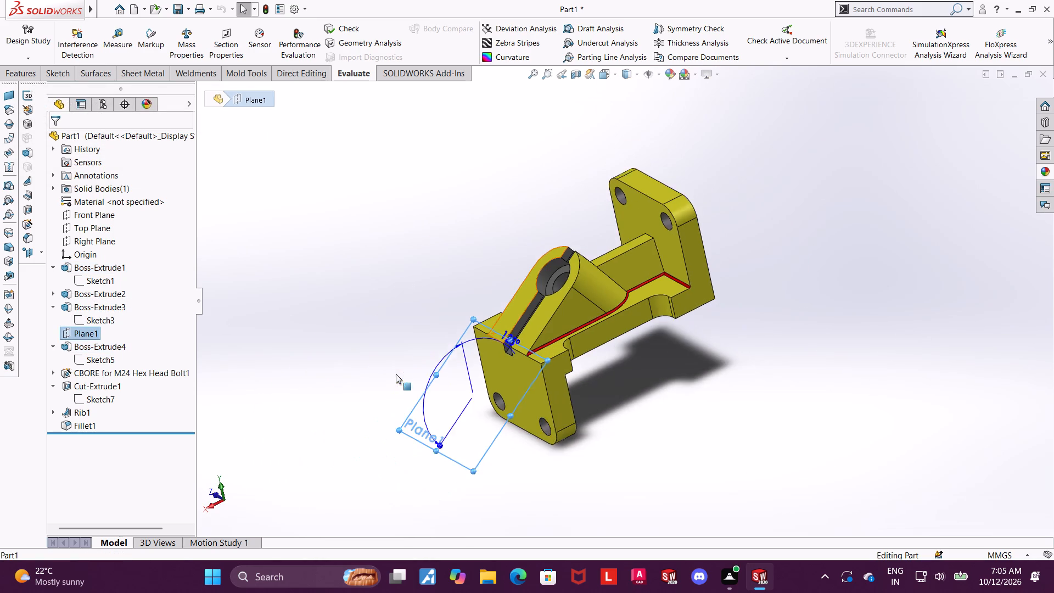
pyautogui.moveTo(394, 374); pyautogui.dragTo(410, 346, button='middle')
pyautogui.moveTo(391, 335); pyautogui.dragTo(366, 335, button='middle')
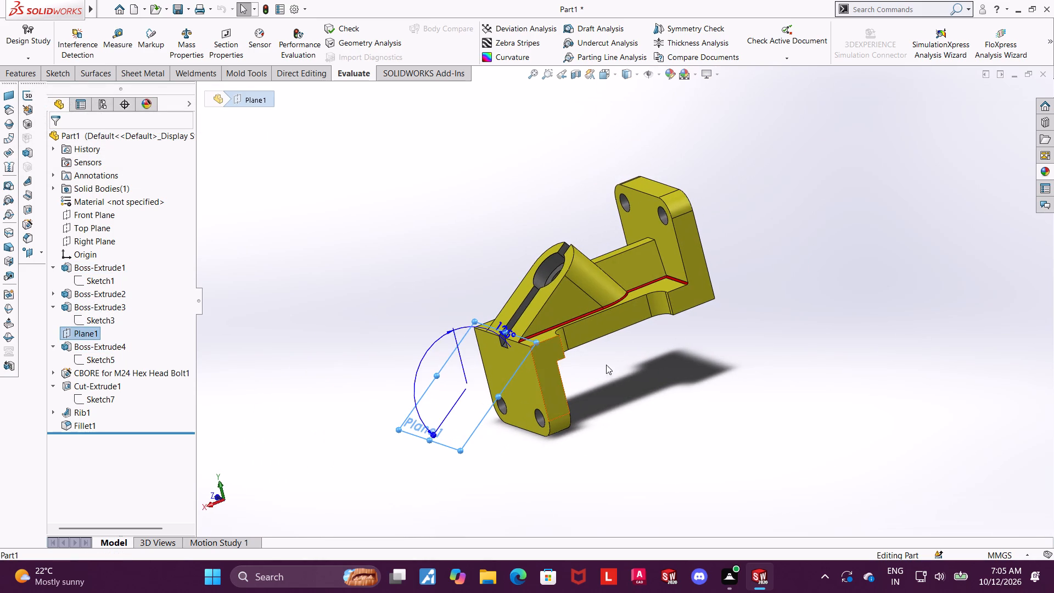
pyautogui.moveTo(504, 333); pyautogui.dragTo(602, 142)
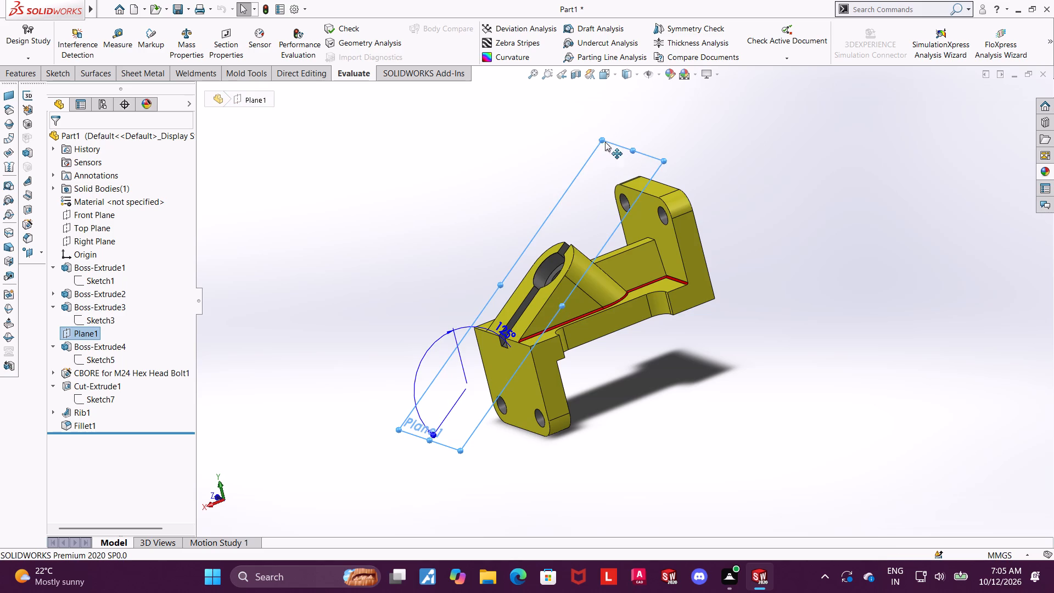
pyautogui.click(793, 235)
# Measure between Plane1 and the base's top face.
pyautogui.moveTo(771, 240); pyautogui.dragTo(752, 279, button='middle')
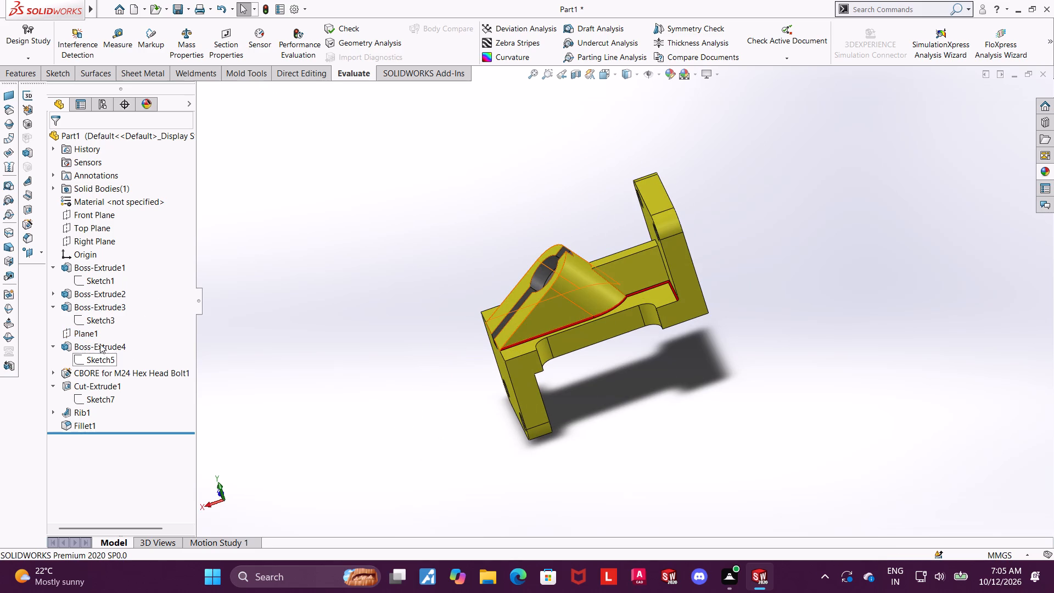
pyautogui.click(96, 337)
pyautogui.scroll(1, 277, 135)
pyautogui.moveTo(273, 135); pyautogui.dragTo(253, 124, button='middle')
pyautogui.click(118, 49)
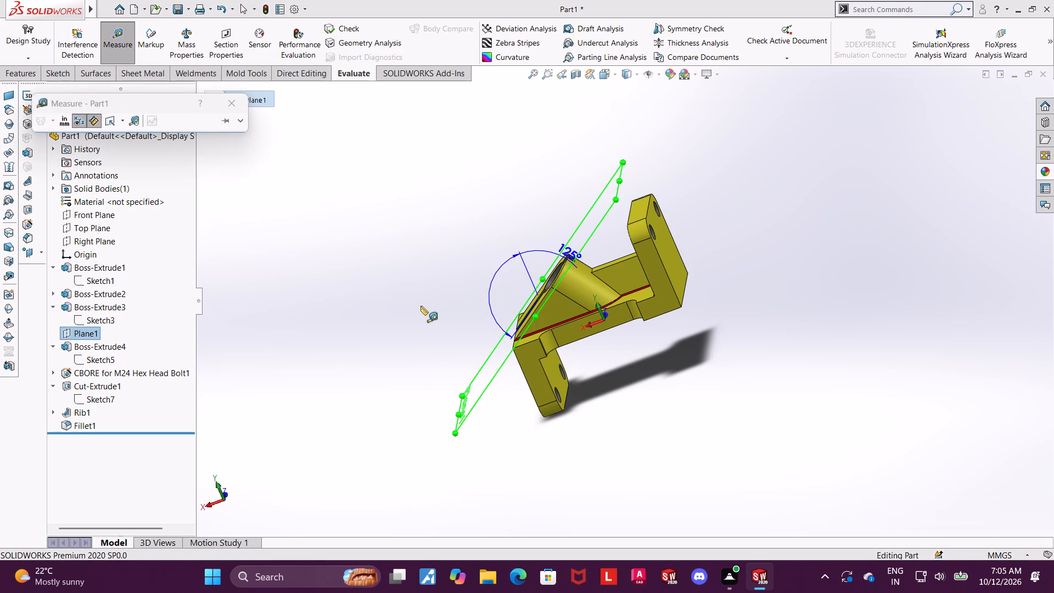
pyautogui.moveTo(592, 271); pyautogui.dragTo(626, 354, button='middle')
pyautogui.click(639, 306)
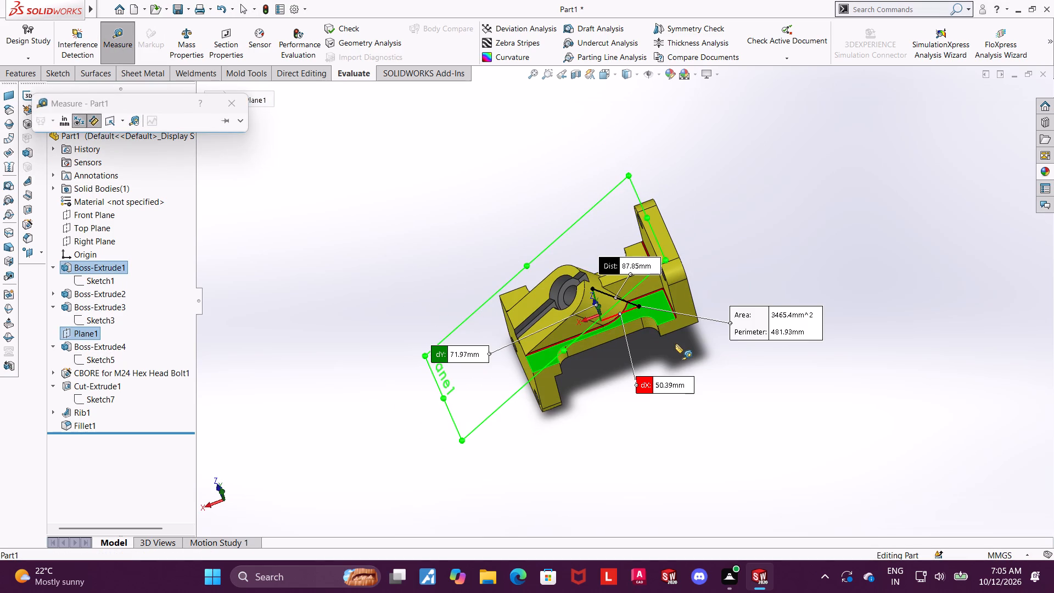
pyautogui.scroll(-2, 674, 335)
pyautogui.scroll(1, 659, 342)
pyautogui.press('Escape')
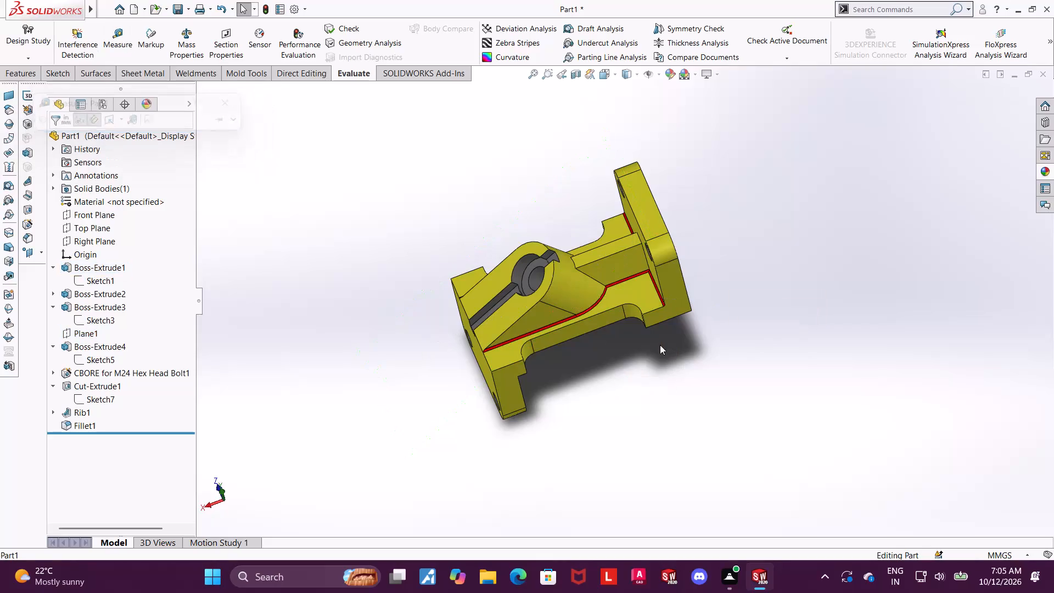
# Measure the thickness of the downward end plate between its outer and inner faces.
pyautogui.scroll(1, 557, 344)
pyautogui.moveTo(585, 333); pyautogui.dragTo(598, 314, button='middle')
pyautogui.scroll(-2, 602, 266)
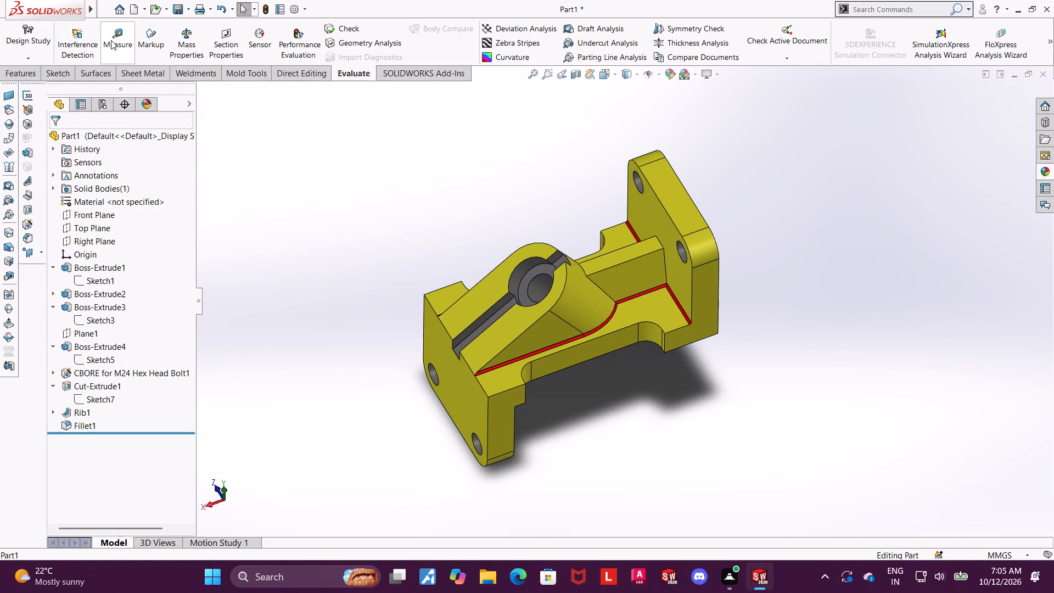
pyautogui.click(111, 40)
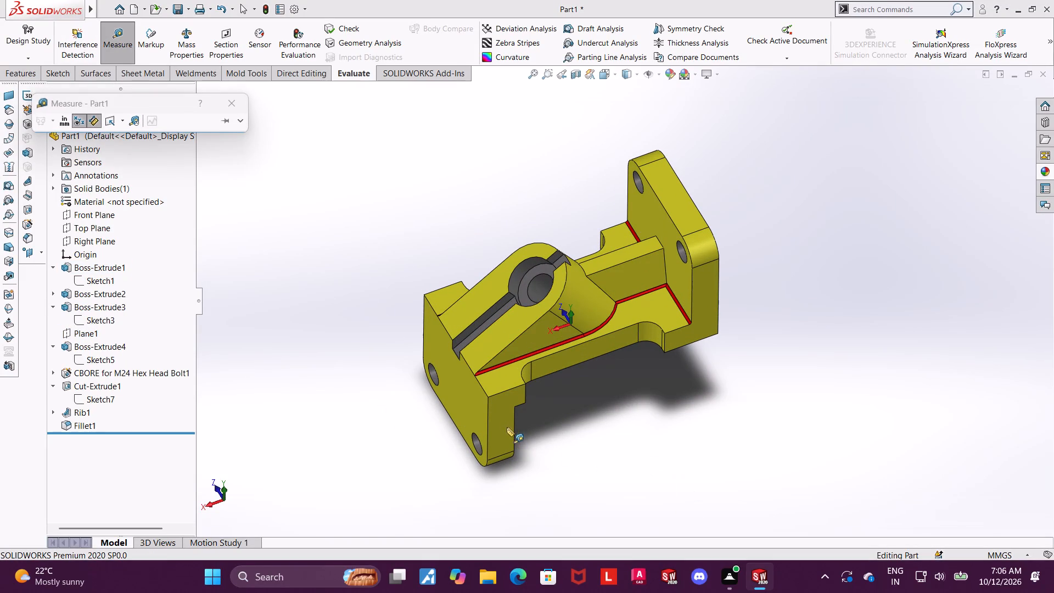
pyautogui.click(476, 417)
pyautogui.scroll(1, 556, 429)
pyautogui.moveTo(551, 429); pyautogui.dragTo(507, 381, button='middle')
pyautogui.click(525, 398)
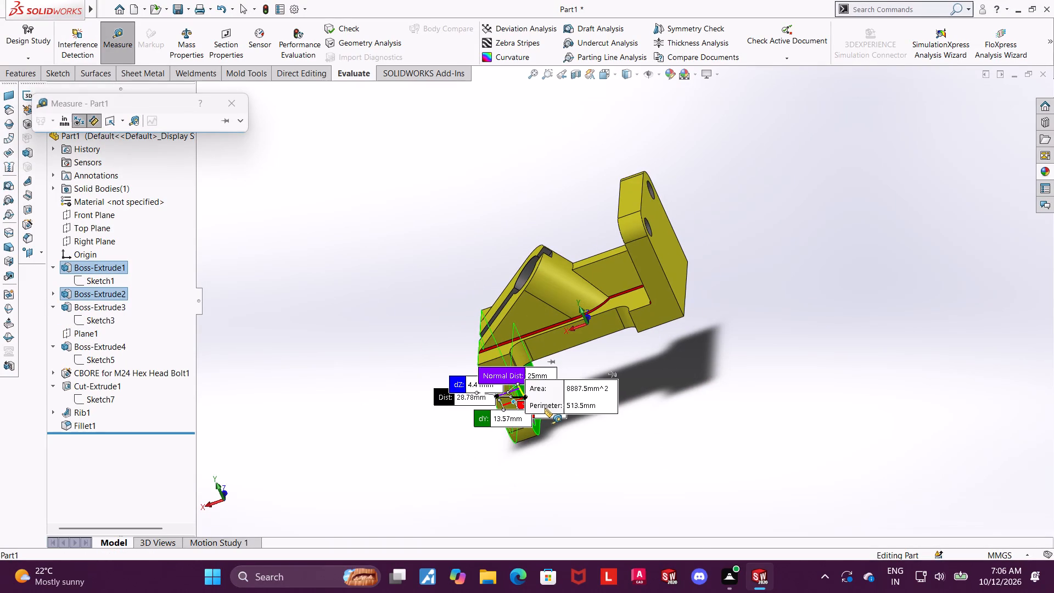
pyautogui.scroll(-6, 538, 400)
pyautogui.scroll(-1, 534, 332)
pyautogui.press('Escape')
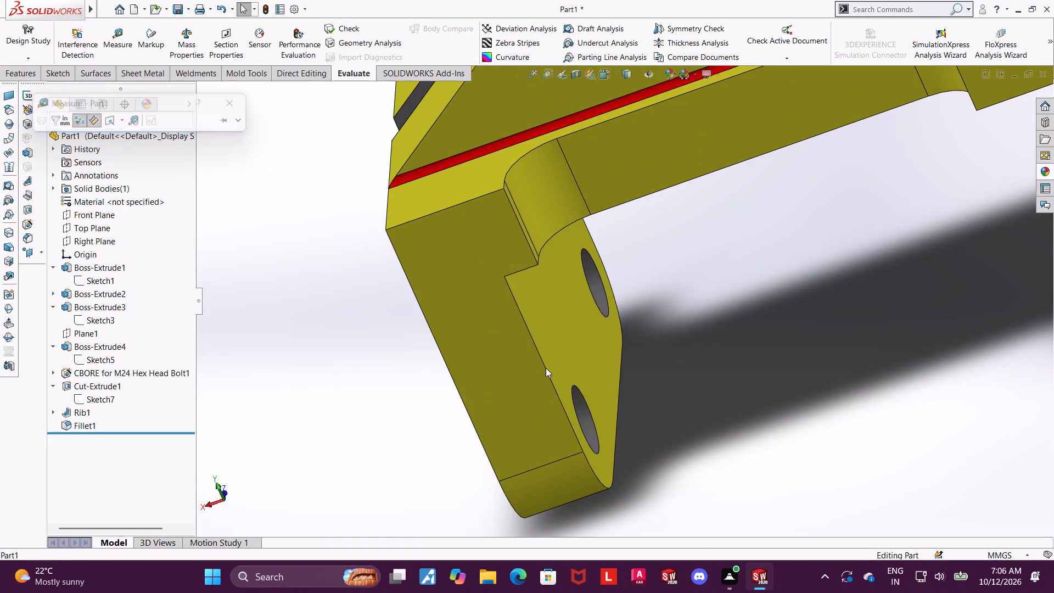
# Measure the diameter of a mounting hole in the downward end plate.
pyautogui.scroll(3, 551, 391)
pyautogui.moveTo(556, 391); pyautogui.dragTo(618, 358, button='middle')
pyautogui.scroll(-2, 523, 351)
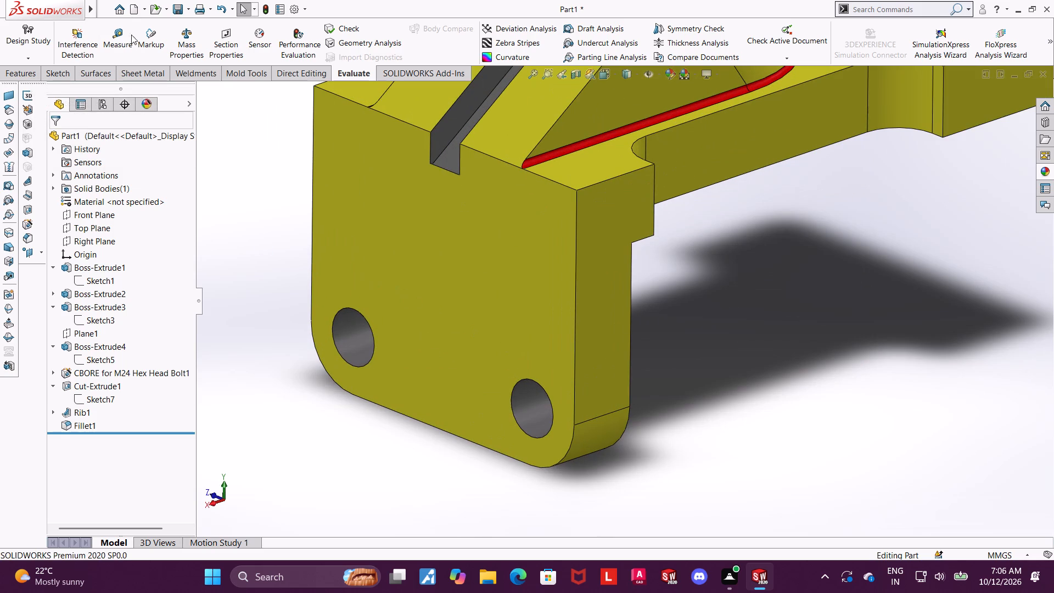
pyautogui.click(130, 41)
pyautogui.click(357, 340)
pyautogui.scroll(1, 346, 411)
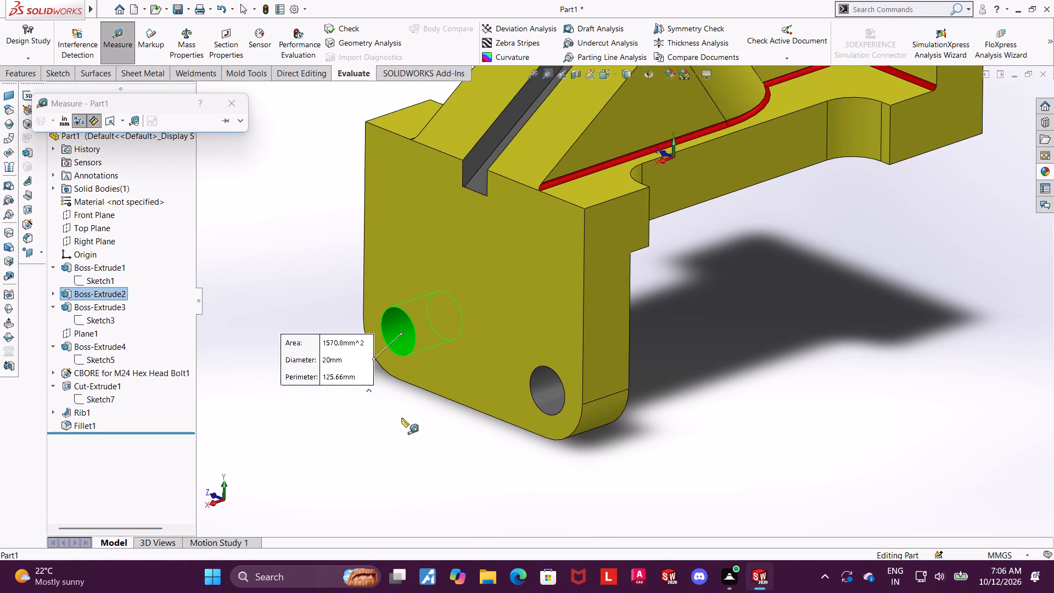
# Measure the radius of the rounded lower corner on the downward end plate.
pyautogui.scroll(-2, 480, 293)
pyautogui.press('Escape')
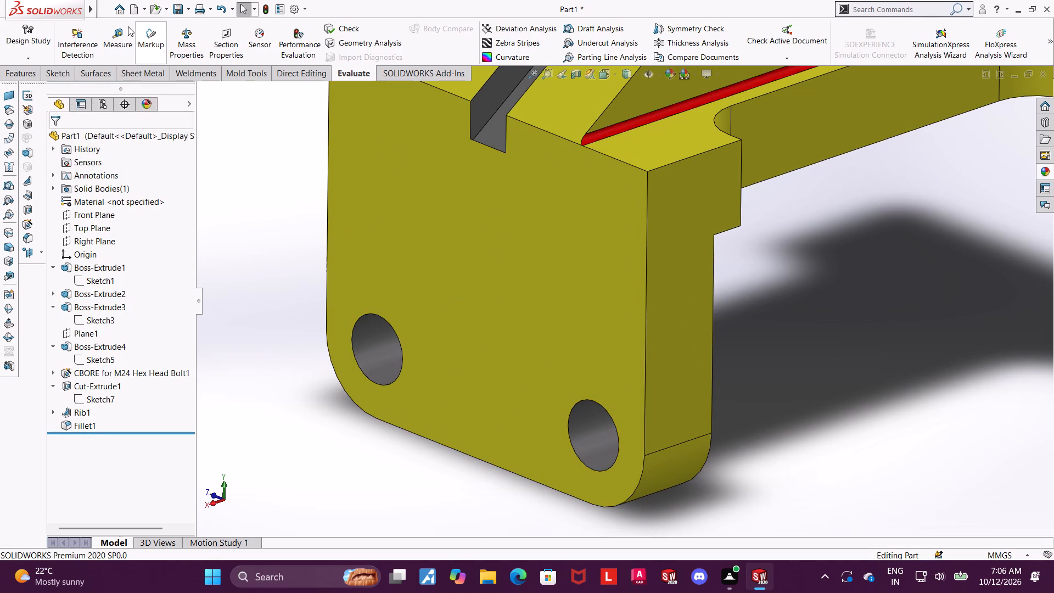
pyautogui.moveTo(118, 31); pyautogui.dragTo(124, 31)
pyautogui.moveTo(748, 482); pyautogui.dragTo(699, 396, button='middle')
pyautogui.click(692, 472)
pyautogui.scroll(1, 689, 472)
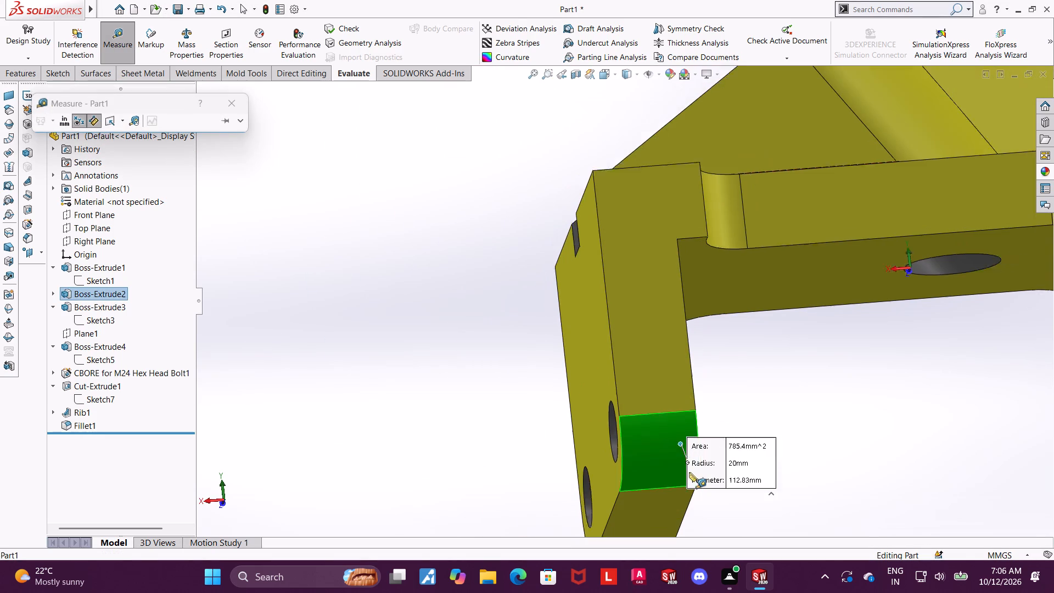
pyautogui.scroll(1, 689, 472)
pyautogui.scroll(4, 828, 466)
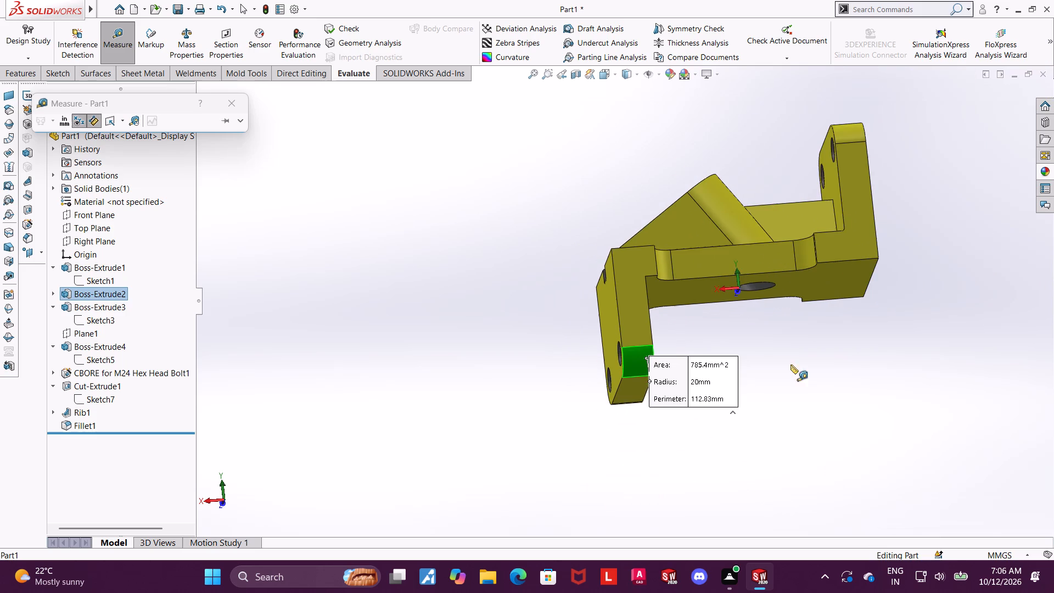
pyautogui.scroll(-3, 663, 342)
pyautogui.press('Escape')
# Measure the narrow bottom face of the downward end plate.
pyautogui.moveTo(719, 362); pyautogui.dragTo(771, 378, button='middle')
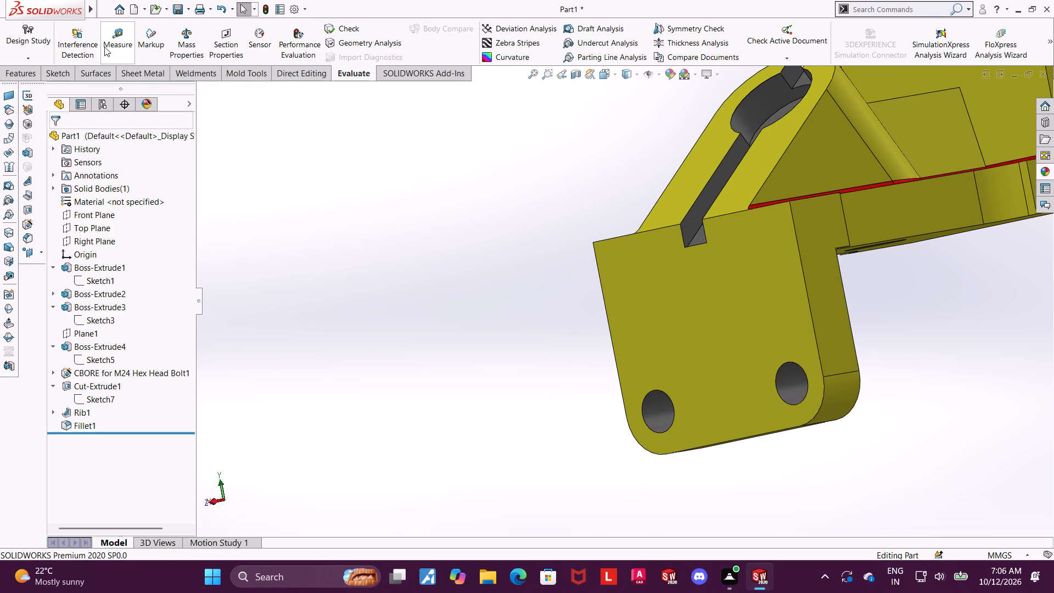
pyautogui.click(104, 46)
pyautogui.scroll(1, 798, 456)
pyautogui.moveTo(797, 456); pyautogui.dragTo(788, 317, button='middle')
pyautogui.click(770, 410)
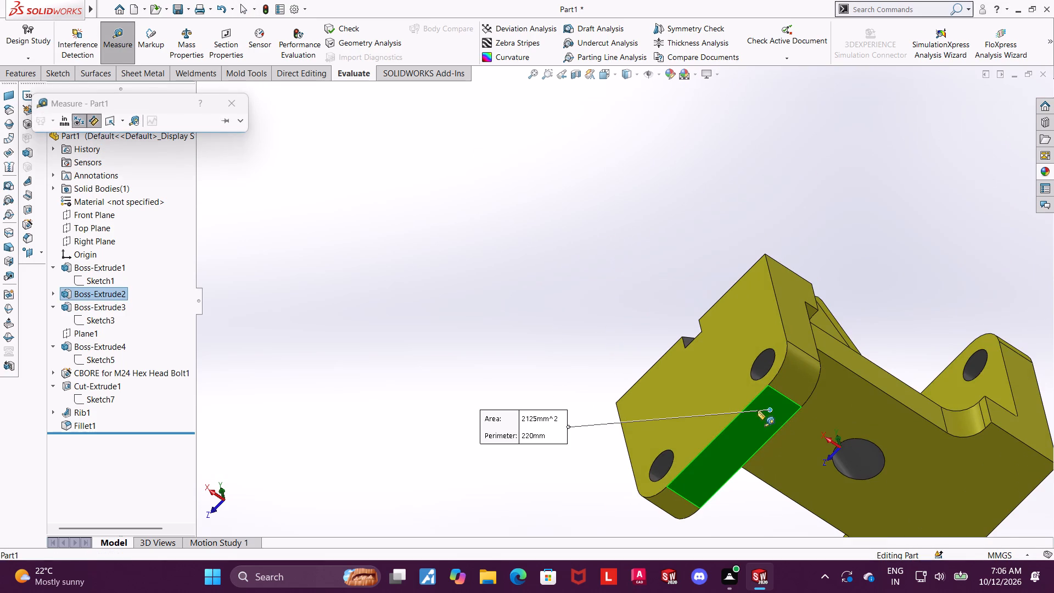
pyautogui.scroll(3, 749, 410)
pyautogui.press('Escape')
# Measure between the two short edges bounding the flat bottom face of the downward end plate.
pyautogui.scroll(-6, 728, 348)
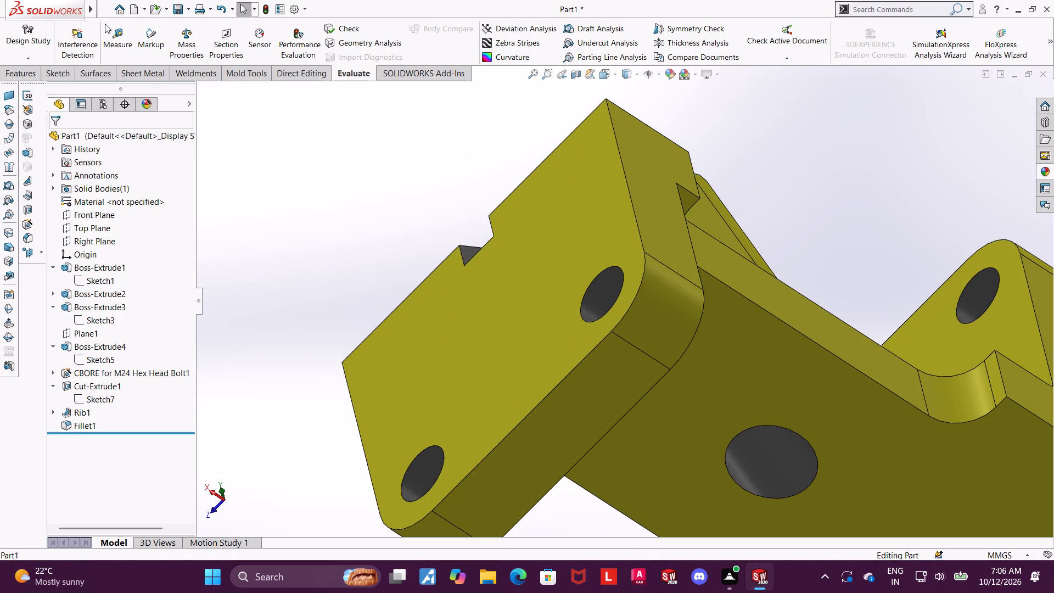
pyautogui.click(110, 25)
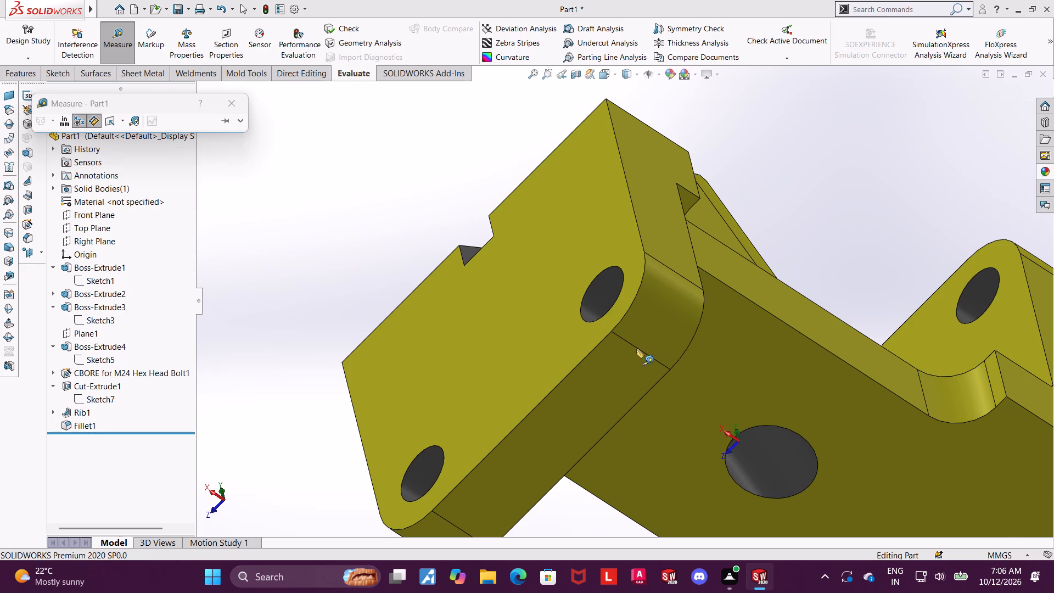
pyautogui.click(636, 349)
pyautogui.click(446, 520)
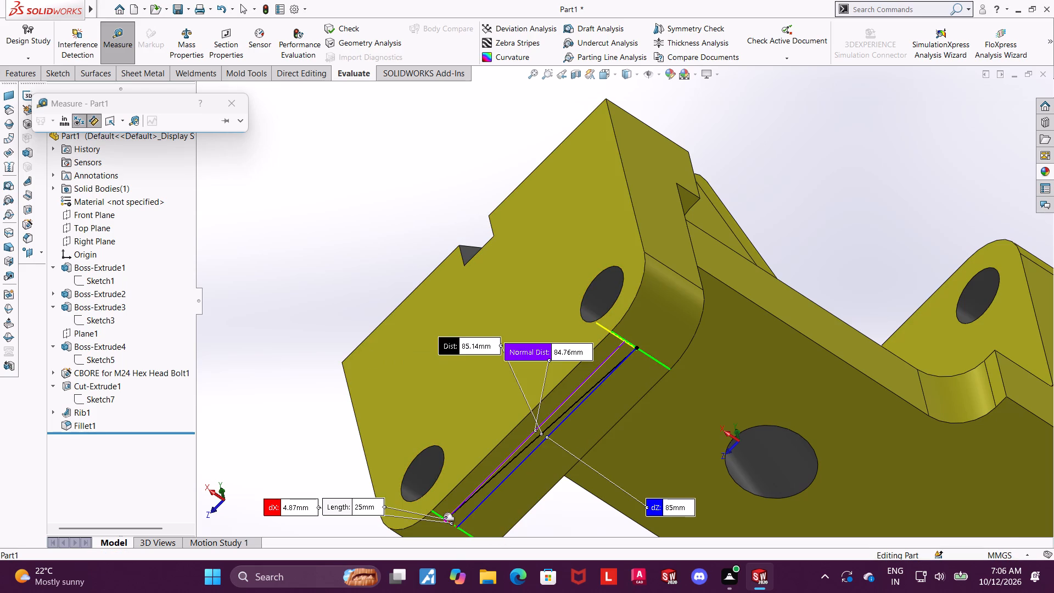
pyautogui.scroll(3, 520, 489)
pyautogui.scroll(2, 709, 438)
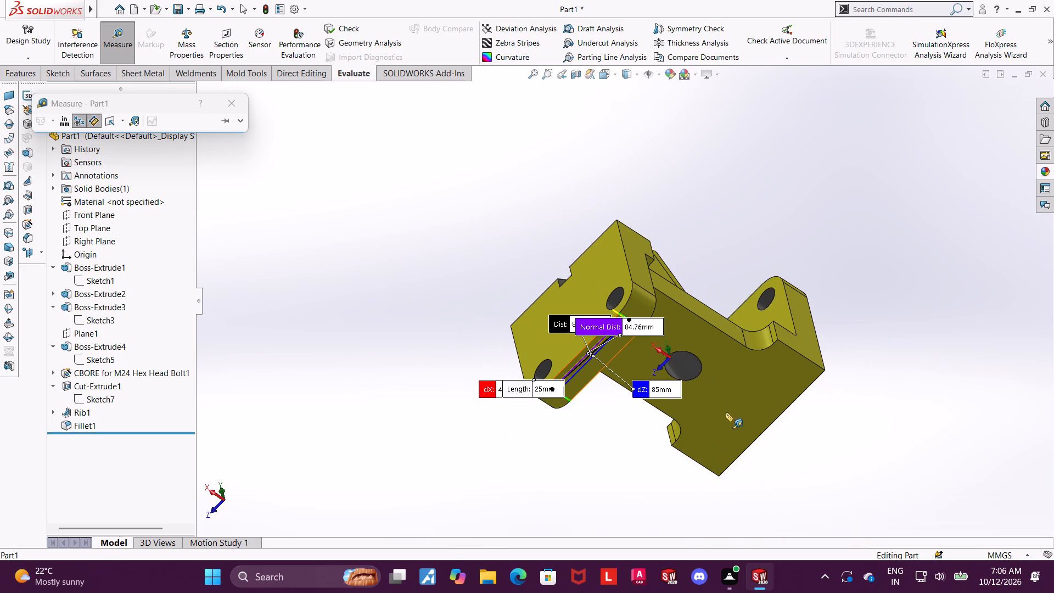
pyautogui.press('Escape')
# Measure the overall distance between the outer faces of the downward and upward end plates.
pyautogui.scroll(1, 732, 393)
pyautogui.moveTo(732, 397); pyautogui.dragTo(720, 491, button='middle')
pyautogui.moveTo(828, 356); pyautogui.dragTo(817, 363, button='middle')
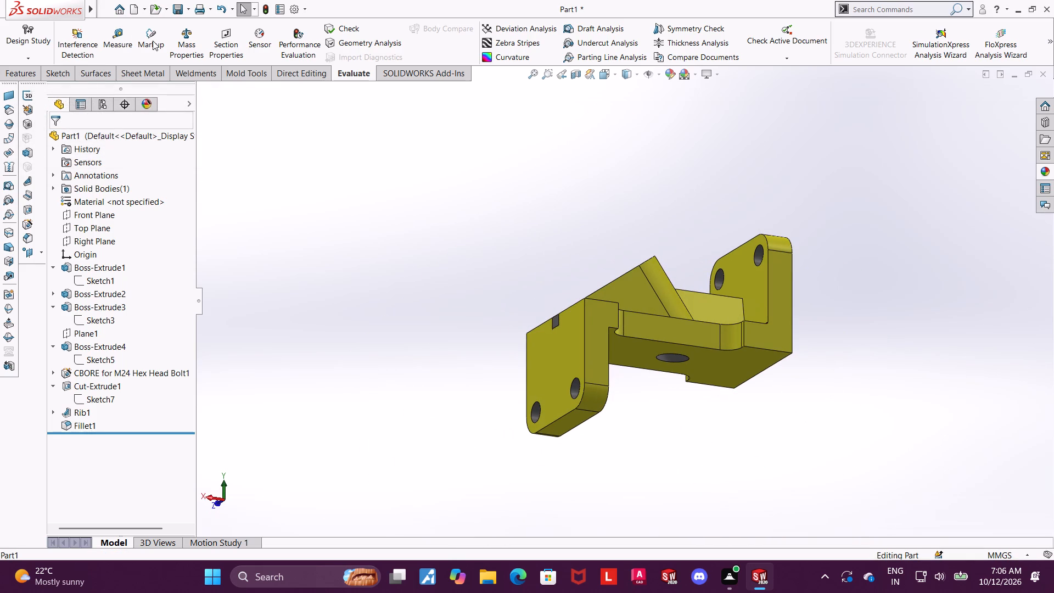
pyautogui.click(121, 32)
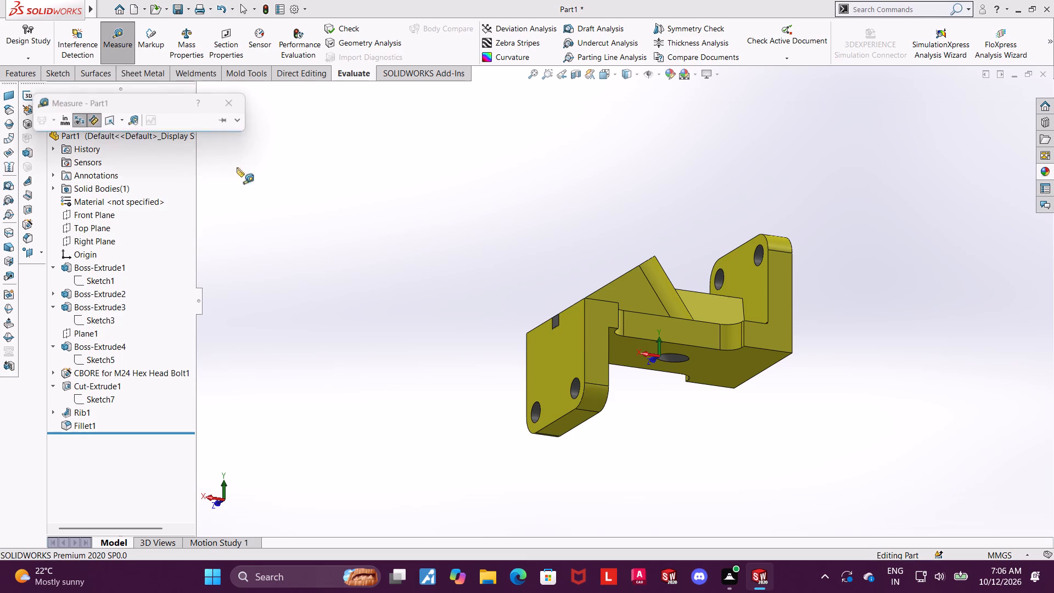
pyautogui.click(566, 353)
pyautogui.scroll(2, 808, 423)
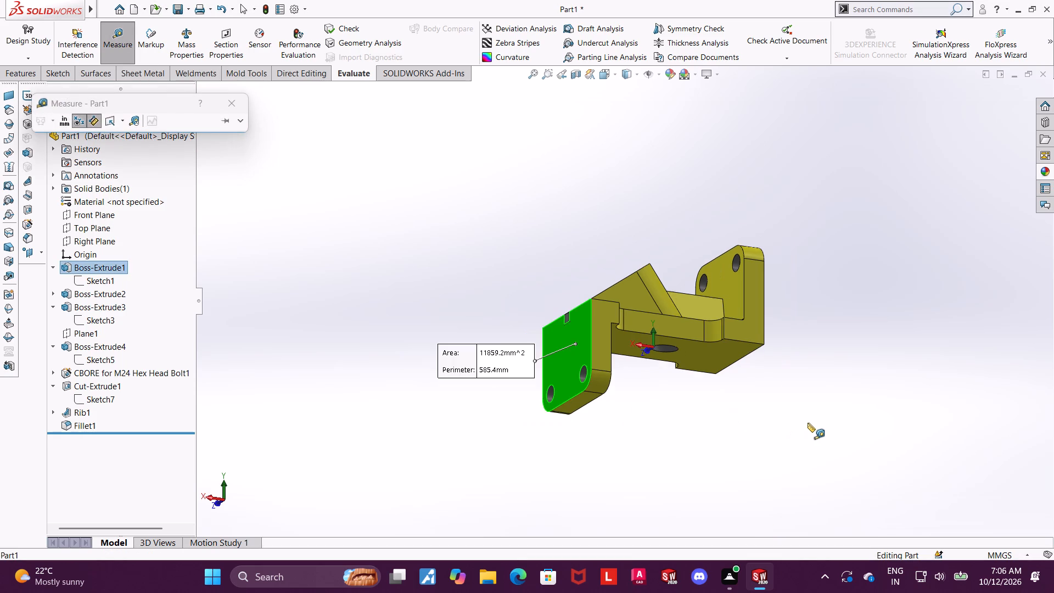
pyautogui.moveTo(795, 421); pyautogui.dragTo(692, 439, button='middle')
pyautogui.click(698, 324)
pyautogui.scroll(-2, 700, 358)
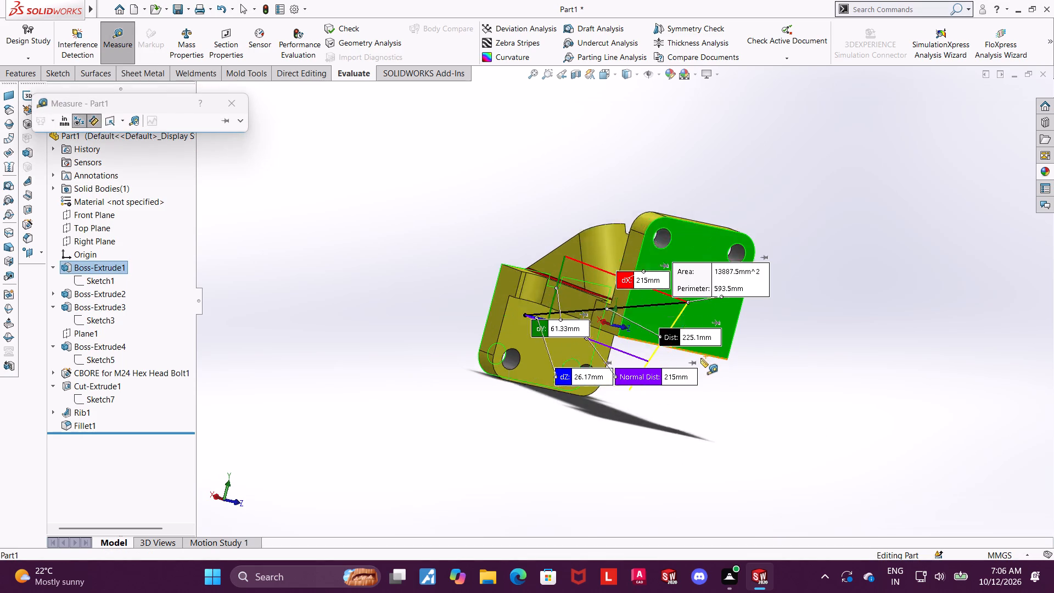
pyautogui.scroll(-1, 700, 358)
pyautogui.scroll(2, 603, 419)
pyautogui.moveTo(633, 332); pyautogui.dragTo(661, 346, button='middle')
pyautogui.press('Escape')
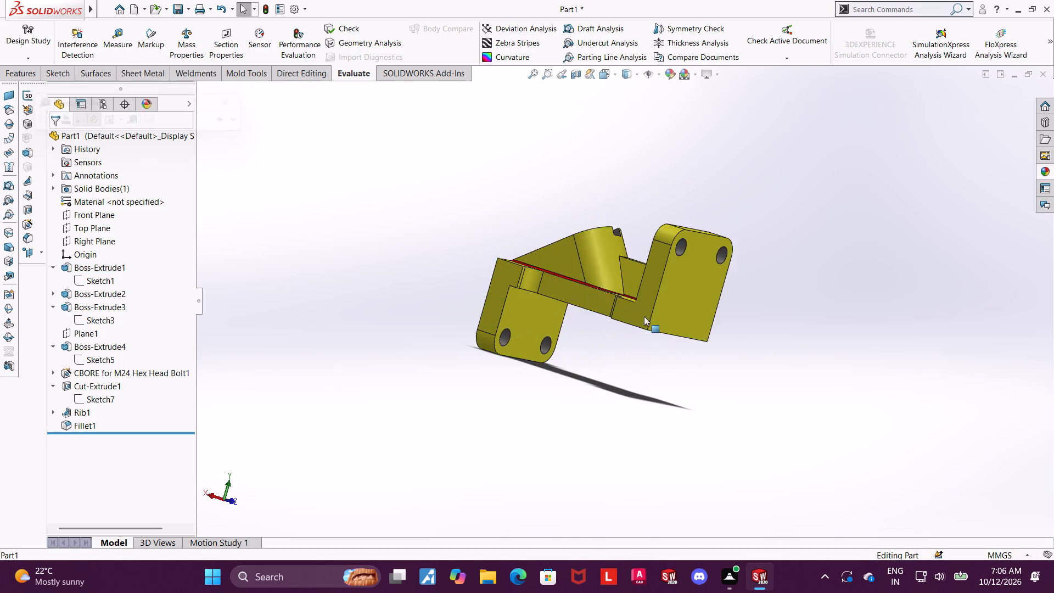
# Try to measure from the downward end plate's outer face to the recess along the base's side.
pyautogui.scroll(-4, 617, 283)
pyautogui.scroll(1, 626, 285)
pyautogui.moveTo(626, 285); pyautogui.dragTo(655, 305, button='middle')
pyautogui.scroll(-2, 652, 303)
pyautogui.press('Escape')
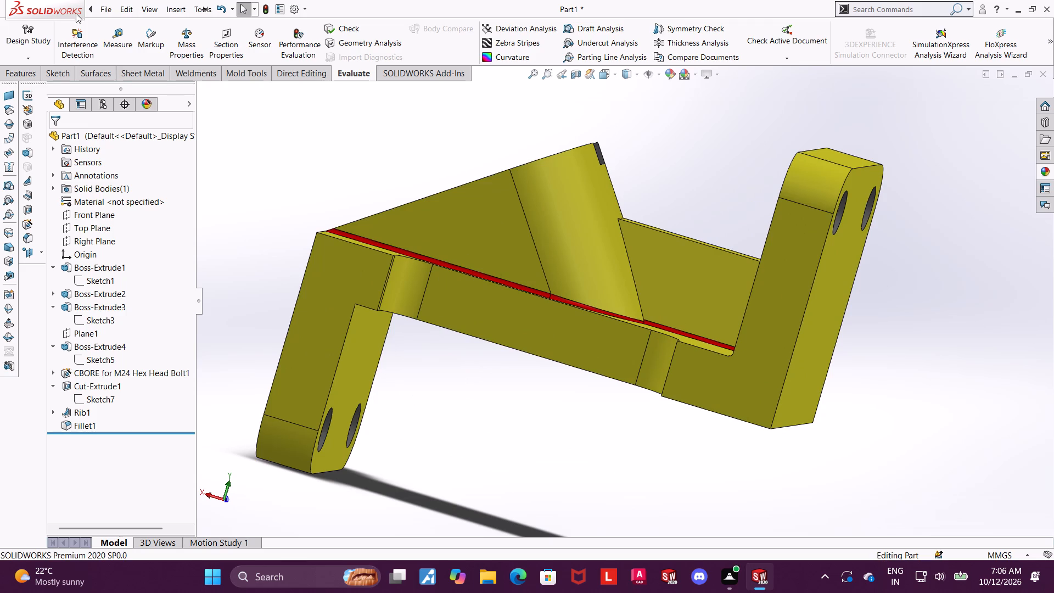
pyautogui.click(106, 33)
pyautogui.moveTo(369, 306); pyautogui.dragTo(448, 350, button='middle')
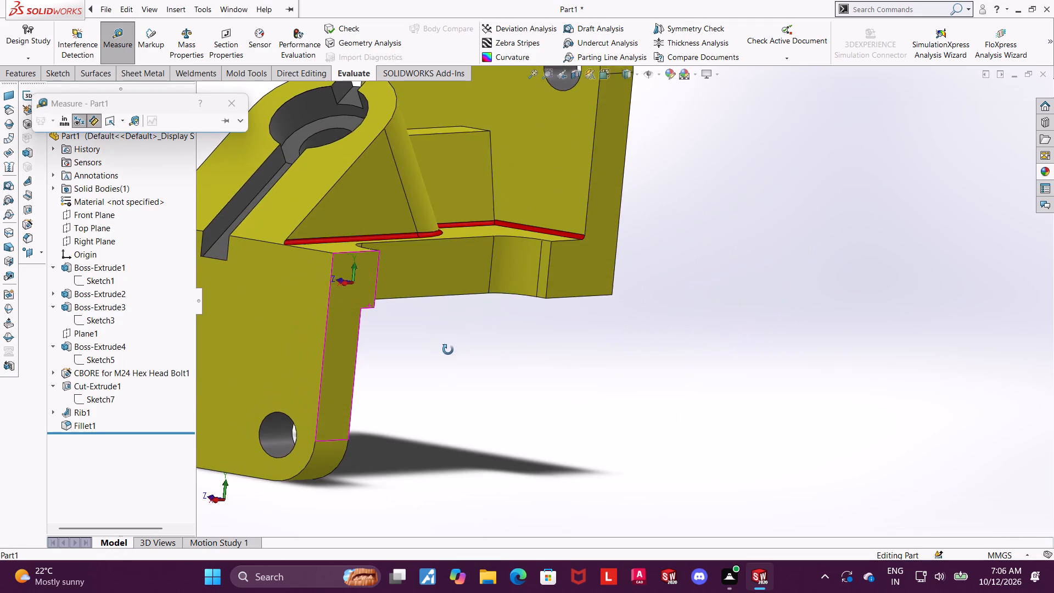
pyautogui.moveTo(448, 350); pyautogui.dragTo(442, 351, button='middle')
pyautogui.click(304, 288)
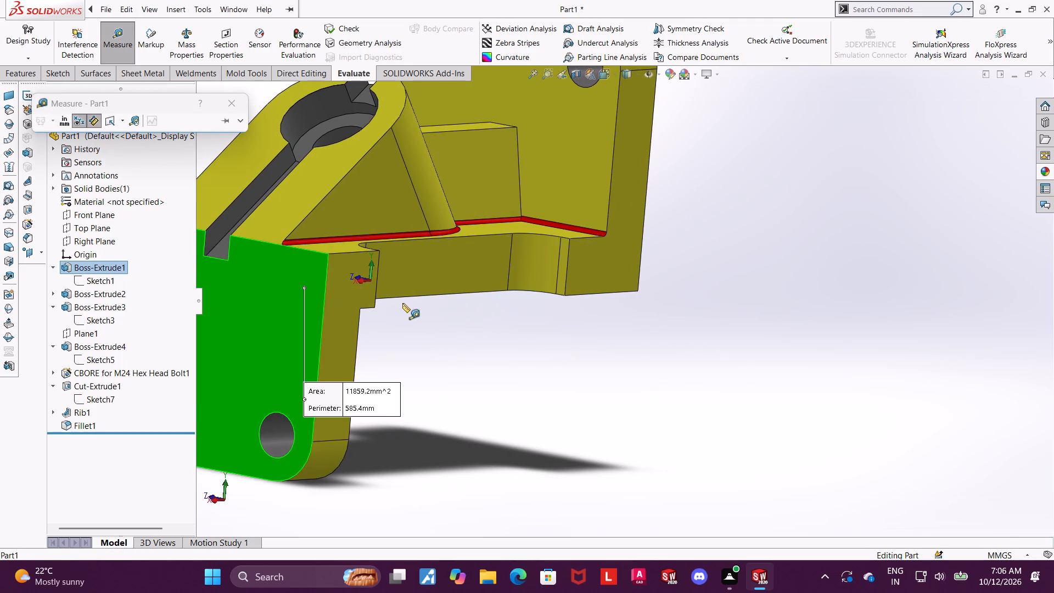
pyautogui.moveTo(403, 303); pyautogui.dragTo(356, 339, button='middle')
pyautogui.moveTo(372, 283); pyautogui.dragTo(359, 303, button='middle')
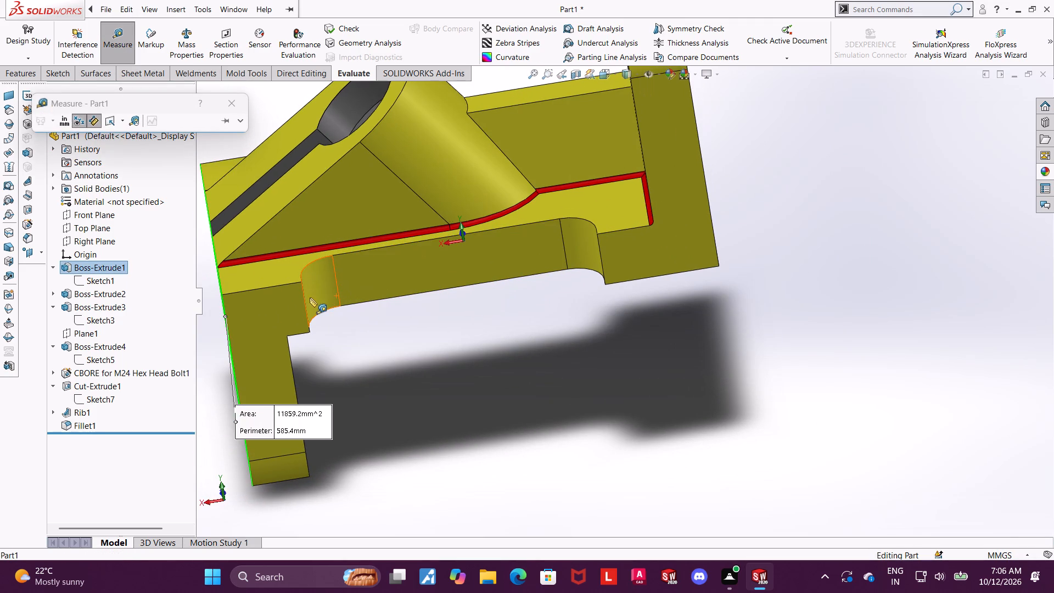
pyautogui.scroll(1, 308, 298)
pyautogui.moveTo(306, 304); pyautogui.dragTo(301, 318, button='middle')
pyautogui.scroll(-4, 373, 285)
pyautogui.click(431, 285)
pyautogui.scroll(3, 454, 288)
pyautogui.press('Escape')
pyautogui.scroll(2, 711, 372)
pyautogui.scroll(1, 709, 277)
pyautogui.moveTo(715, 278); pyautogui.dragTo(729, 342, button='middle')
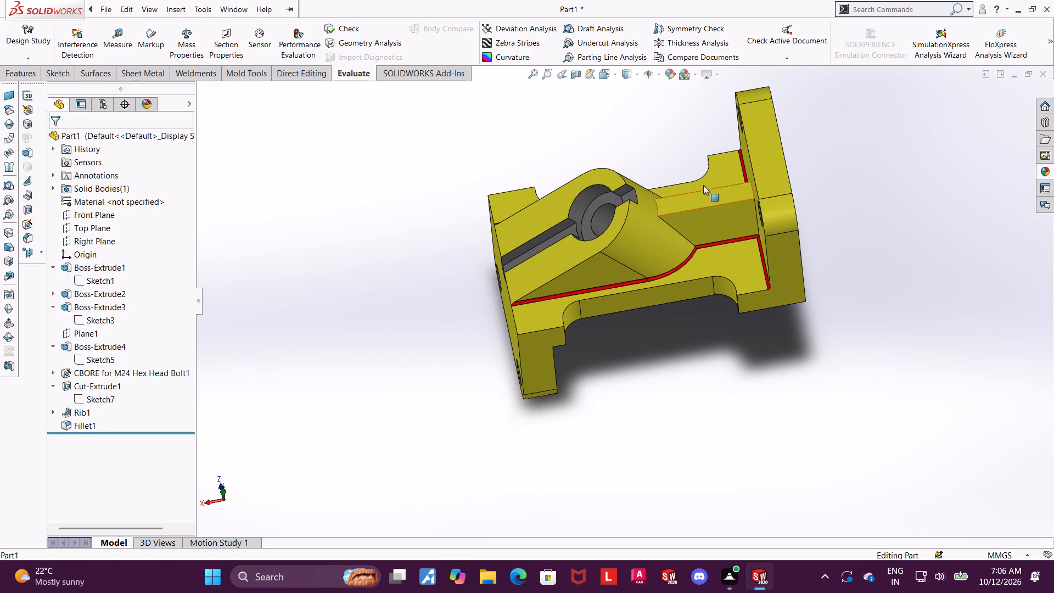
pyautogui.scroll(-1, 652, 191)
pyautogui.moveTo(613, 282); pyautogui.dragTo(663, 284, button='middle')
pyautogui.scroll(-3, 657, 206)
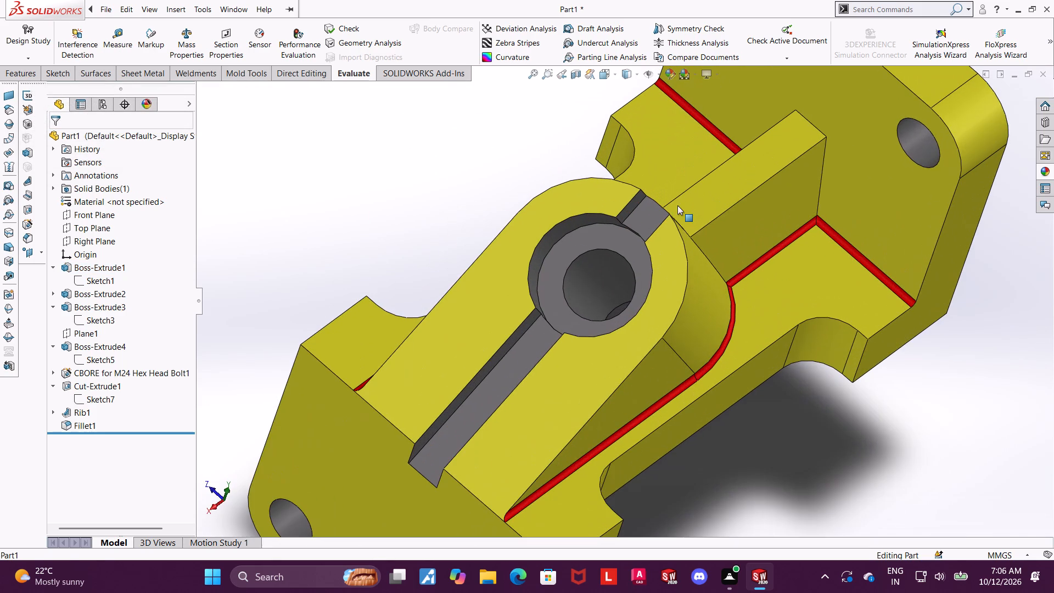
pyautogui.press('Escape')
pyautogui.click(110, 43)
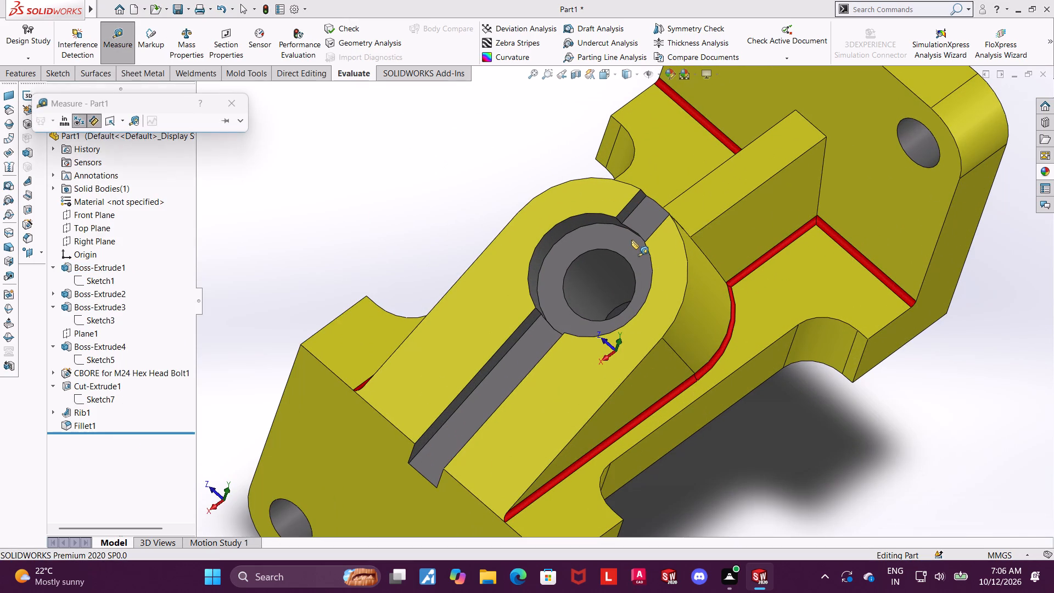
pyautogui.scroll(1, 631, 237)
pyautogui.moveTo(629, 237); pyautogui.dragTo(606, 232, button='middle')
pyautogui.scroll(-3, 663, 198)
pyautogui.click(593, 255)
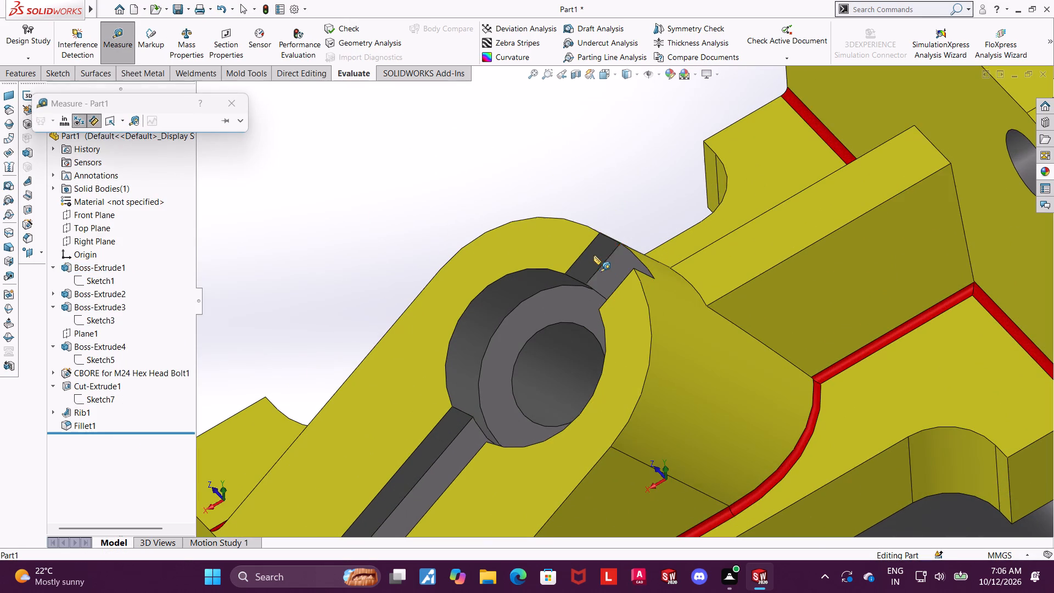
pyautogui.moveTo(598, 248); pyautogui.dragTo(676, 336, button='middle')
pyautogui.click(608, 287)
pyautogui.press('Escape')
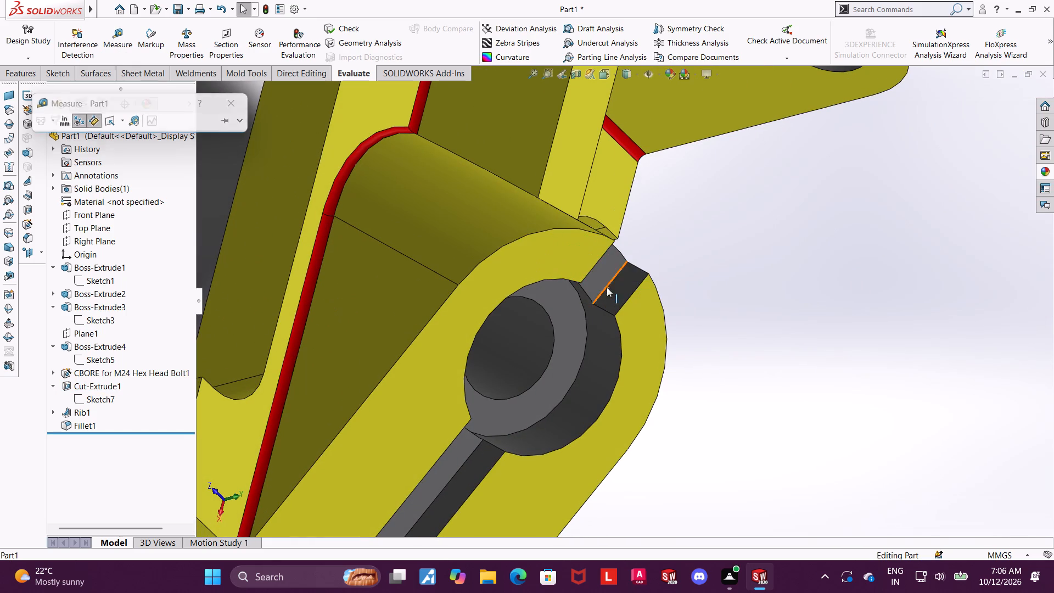
# Measure the slot width between its two side walls at the top of the angled boss.
pyautogui.click(127, 31)
pyautogui.click(619, 283)
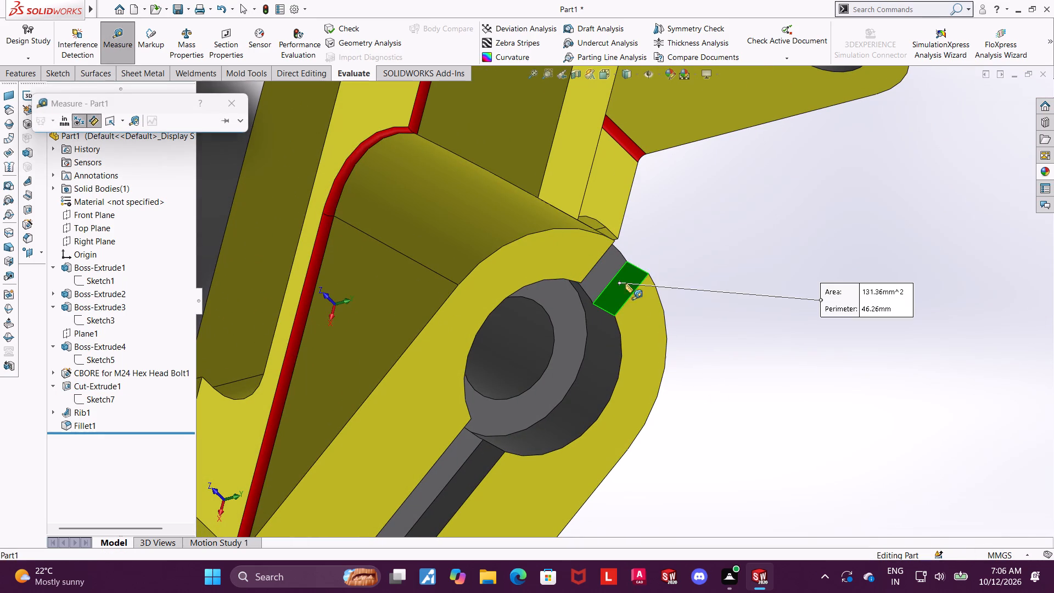
pyautogui.moveTo(944, 417); pyautogui.dragTo(855, 383, button='middle')
pyautogui.scroll(3, 853, 383)
pyautogui.scroll(-4, 335, 255)
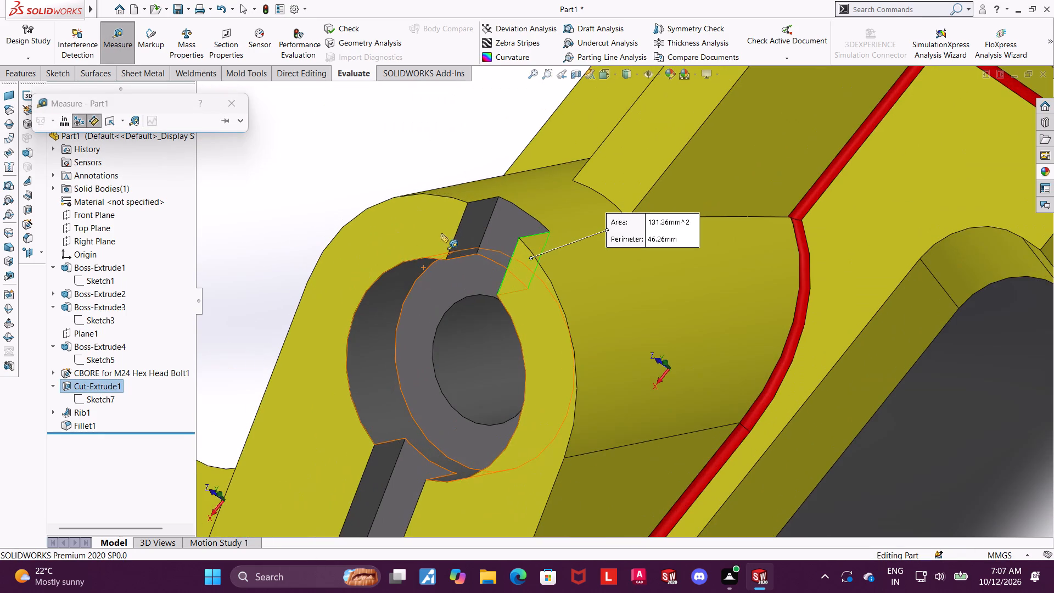
pyautogui.click(465, 234)
pyautogui.scroll(-4, 518, 235)
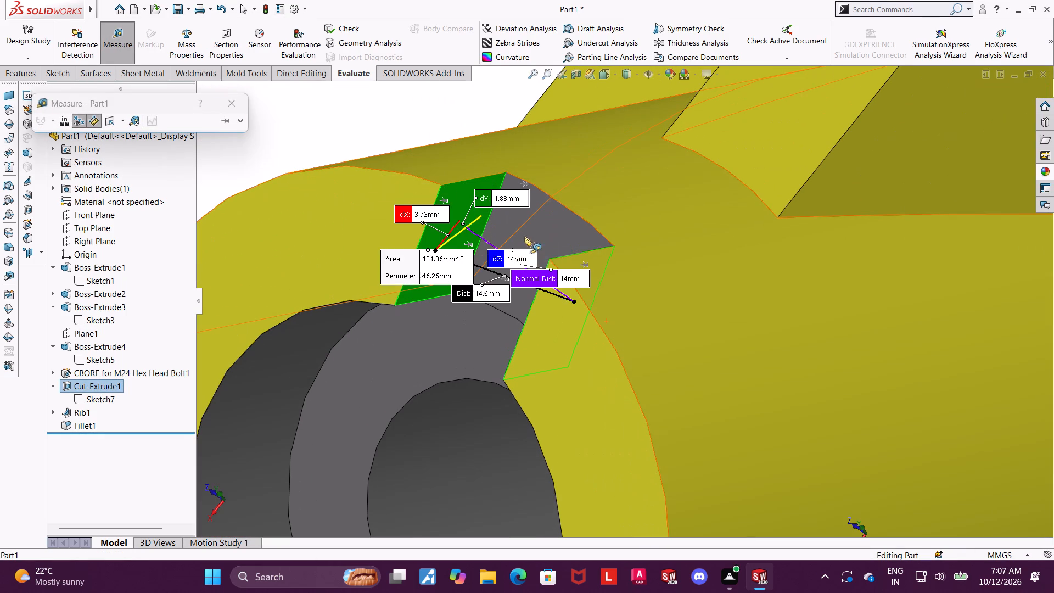
pyautogui.scroll(2, 552, 285)
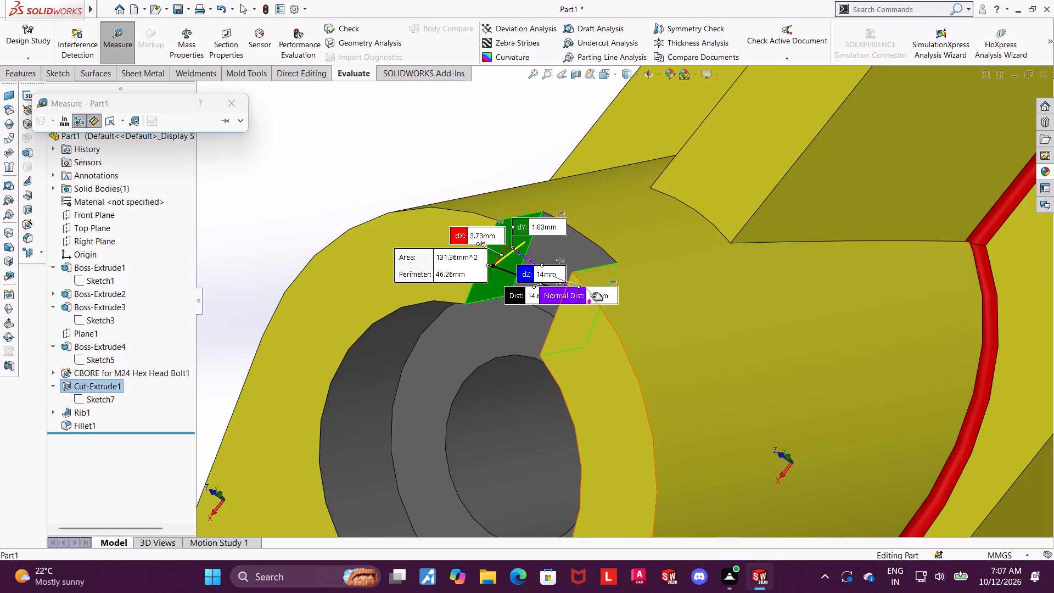
pyautogui.scroll(1, 592, 297)
pyautogui.press('Escape')
# Measure the width of the angled boss between its two flat side faces.
pyautogui.scroll(3, 601, 359)
pyautogui.moveTo(604, 364); pyautogui.dragTo(612, 325, button='middle')
pyautogui.scroll(-1, 619, 307)
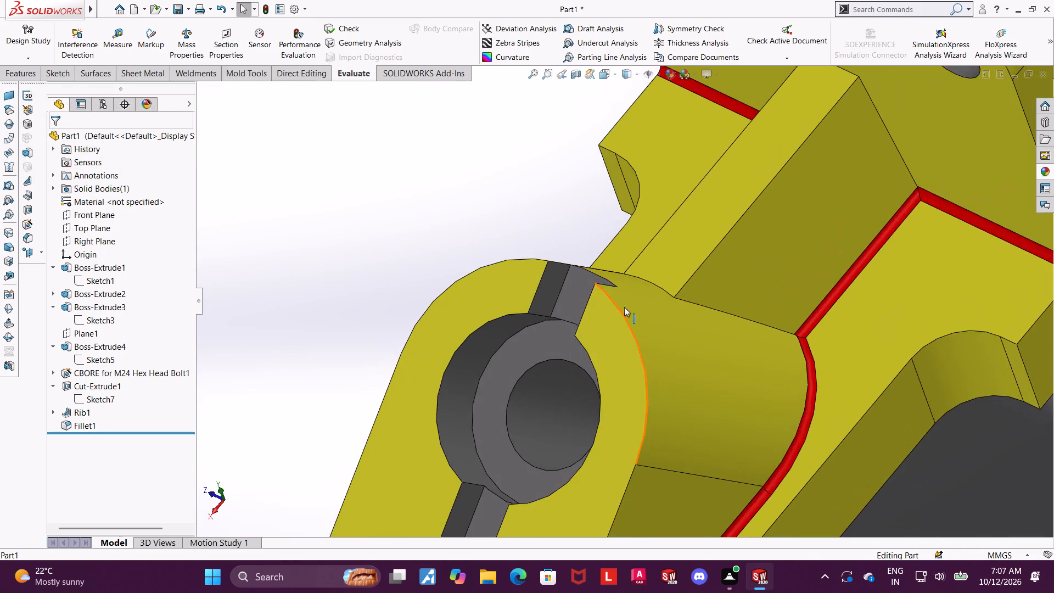
pyautogui.scroll(4, 628, 307)
pyautogui.moveTo(647, 332); pyautogui.dragTo(683, 303, button='middle')
pyautogui.press('Escape')
pyautogui.scroll(-1, 749, 366)
pyautogui.scroll(1, 750, 378)
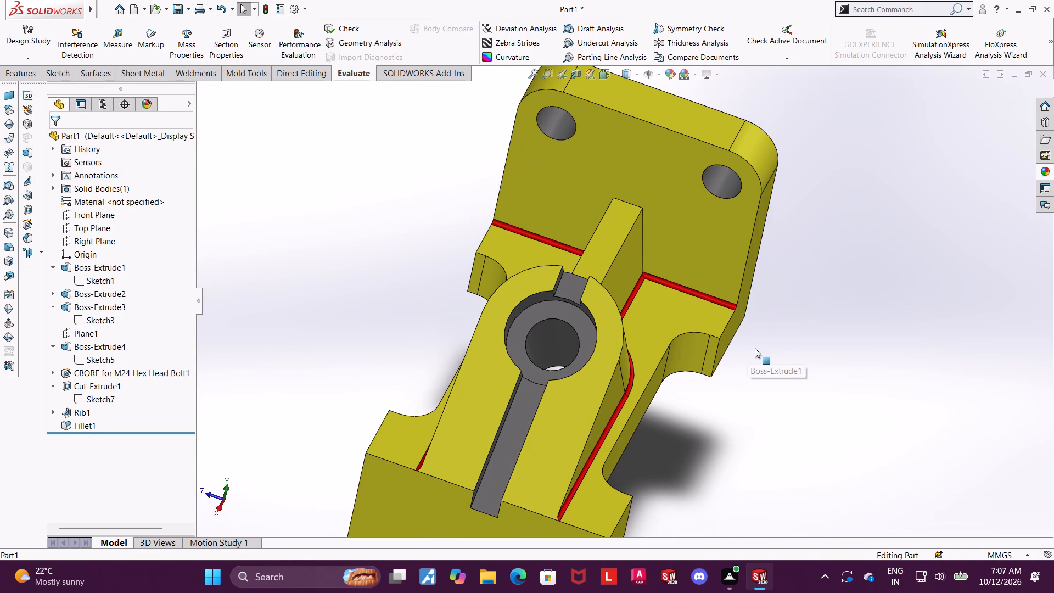
pyautogui.scroll(-2, 529, 370)
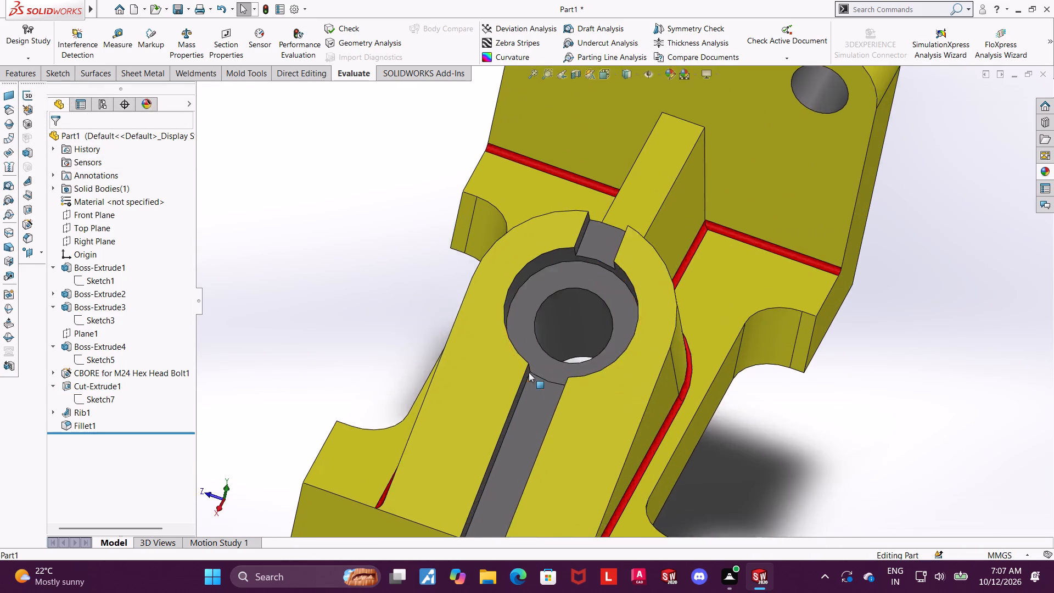
pyautogui.scroll(4, 532, 400)
pyautogui.scroll(-3, 728, 412)
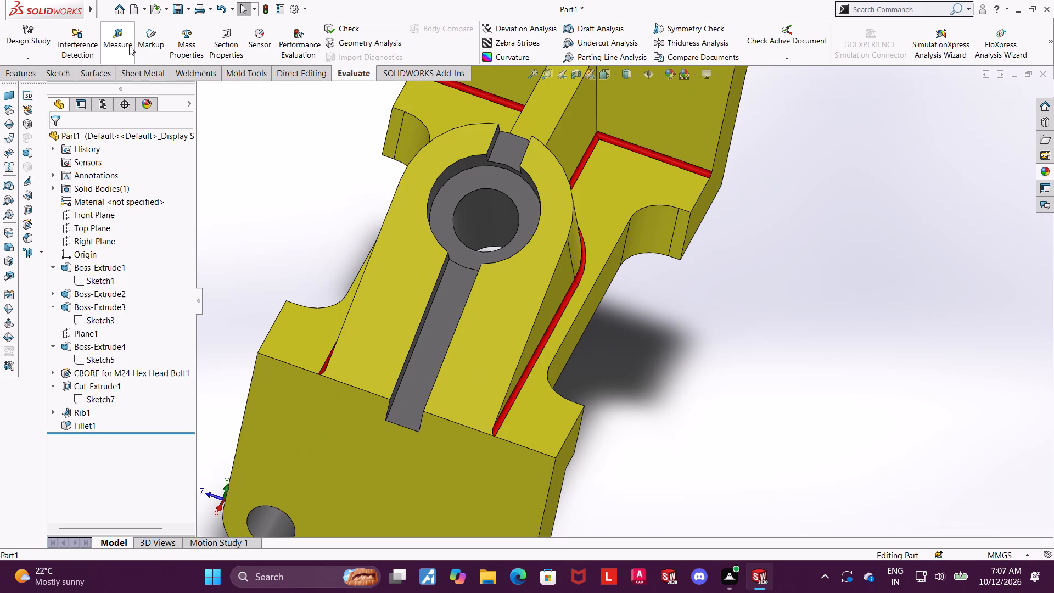
pyautogui.click(129, 46)
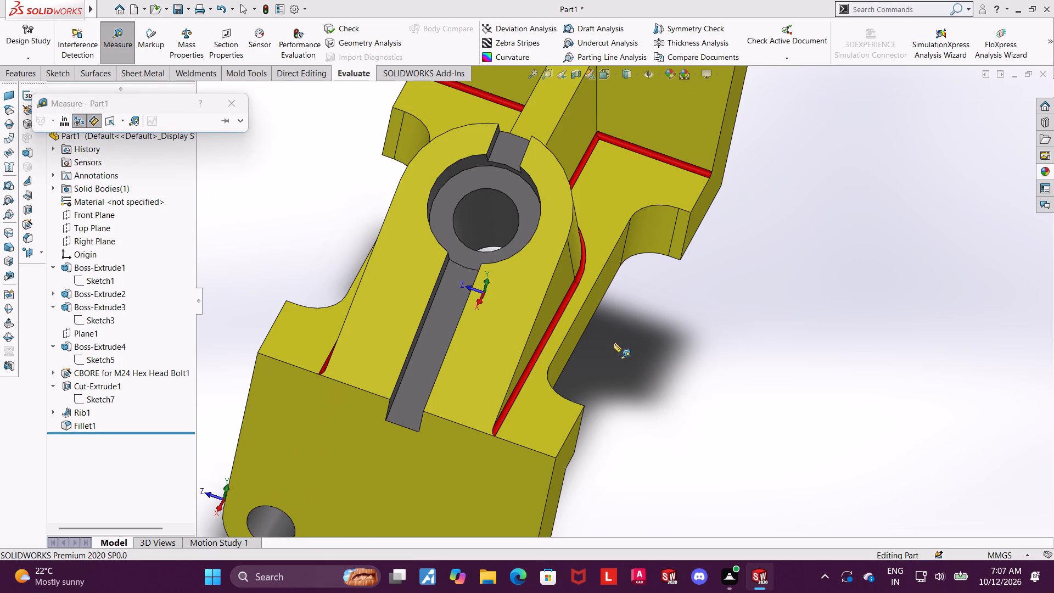
pyautogui.moveTo(541, 318); pyautogui.dragTo(523, 304, button='middle')
pyautogui.click(547, 311)
pyautogui.moveTo(379, 274); pyautogui.dragTo(454, 362, button='middle')
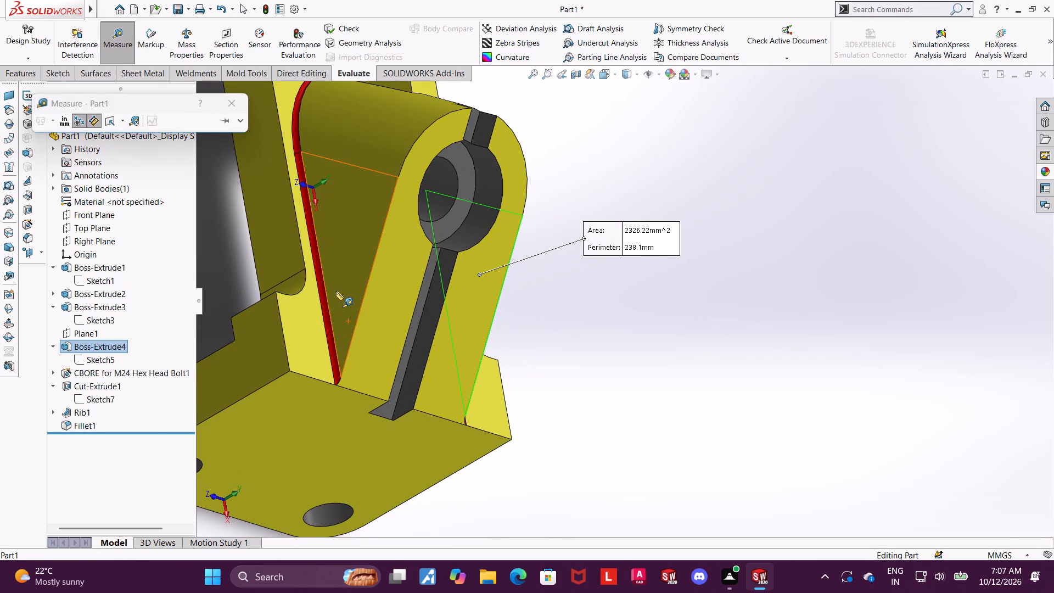
pyautogui.click(335, 245)
pyautogui.scroll(1, 690, 323)
pyautogui.moveTo(686, 323); pyautogui.dragTo(657, 330, button='middle')
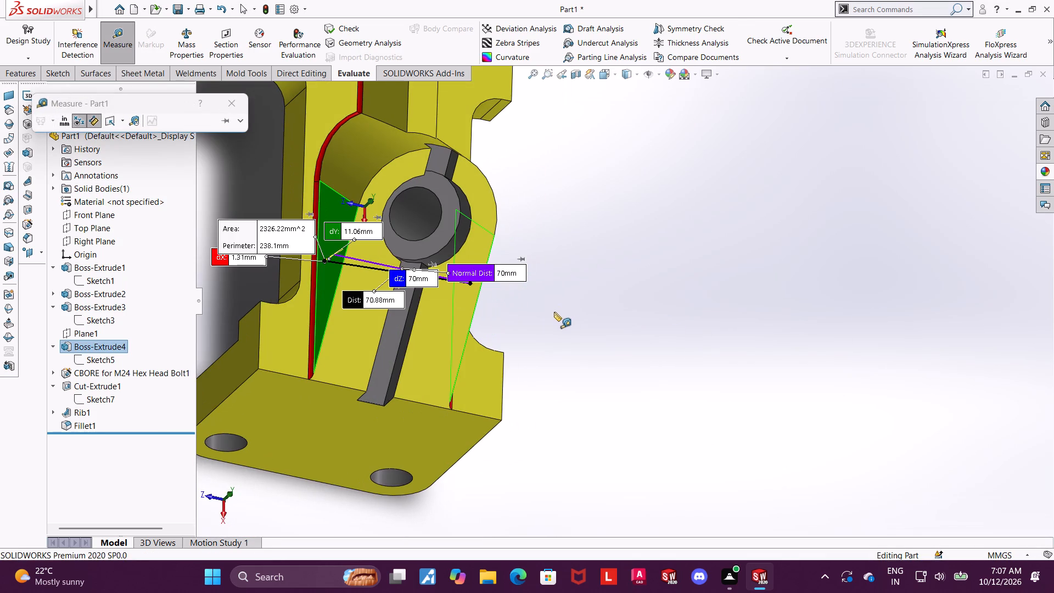
pyautogui.press('Escape')
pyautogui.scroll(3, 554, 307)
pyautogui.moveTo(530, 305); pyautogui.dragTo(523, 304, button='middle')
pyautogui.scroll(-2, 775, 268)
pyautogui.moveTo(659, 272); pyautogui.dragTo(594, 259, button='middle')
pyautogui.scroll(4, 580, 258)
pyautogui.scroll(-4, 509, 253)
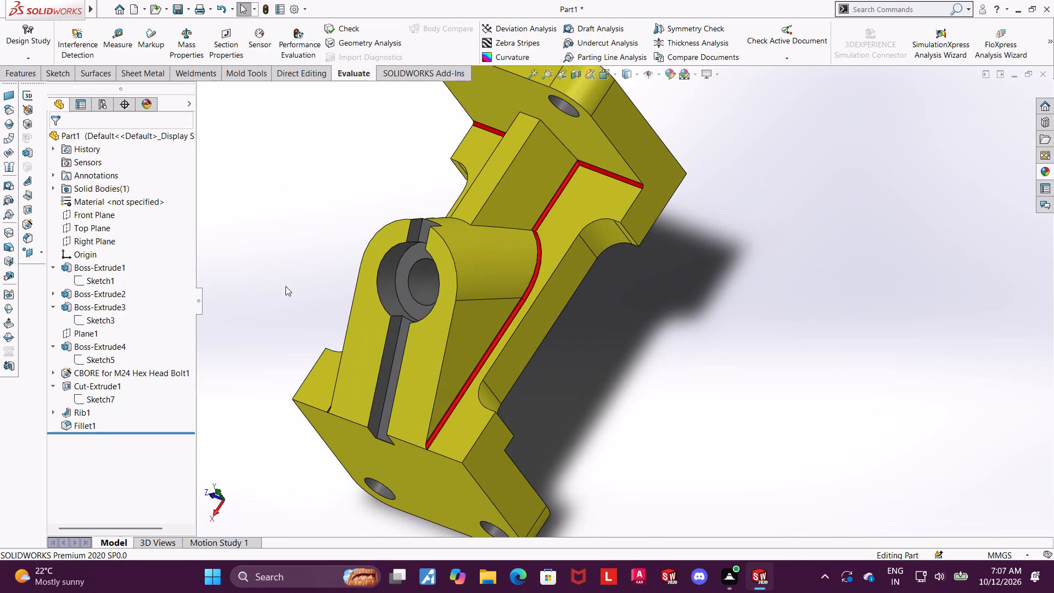
# Examine the M24 counterbore hole's placement sketch and profile sketch on the angled boss.
pyautogui.click(52, 372)
pyautogui.click(76, 383)
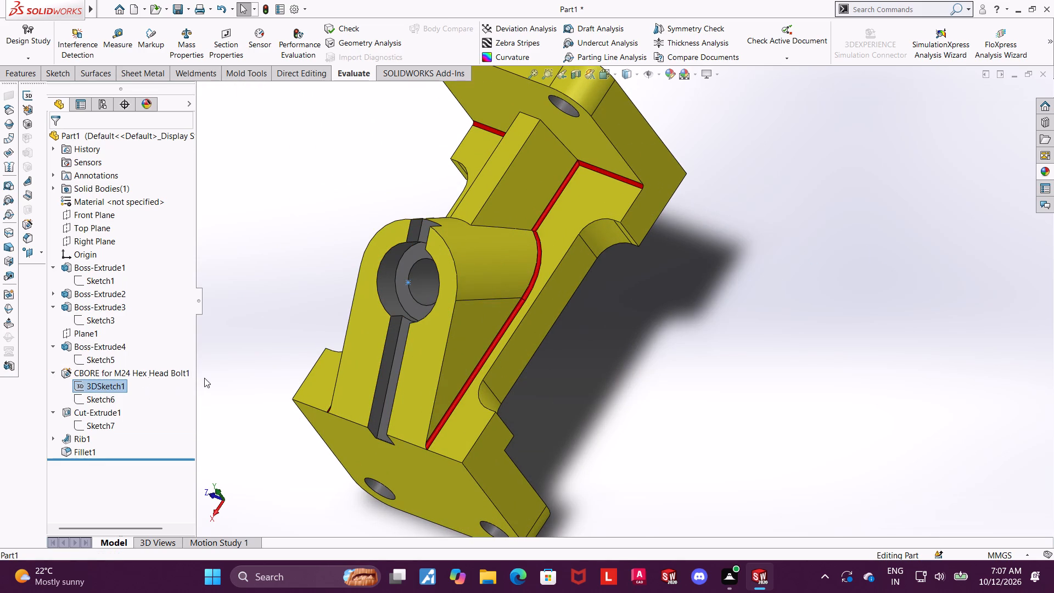
pyautogui.click(313, 331)
pyautogui.click(90, 396)
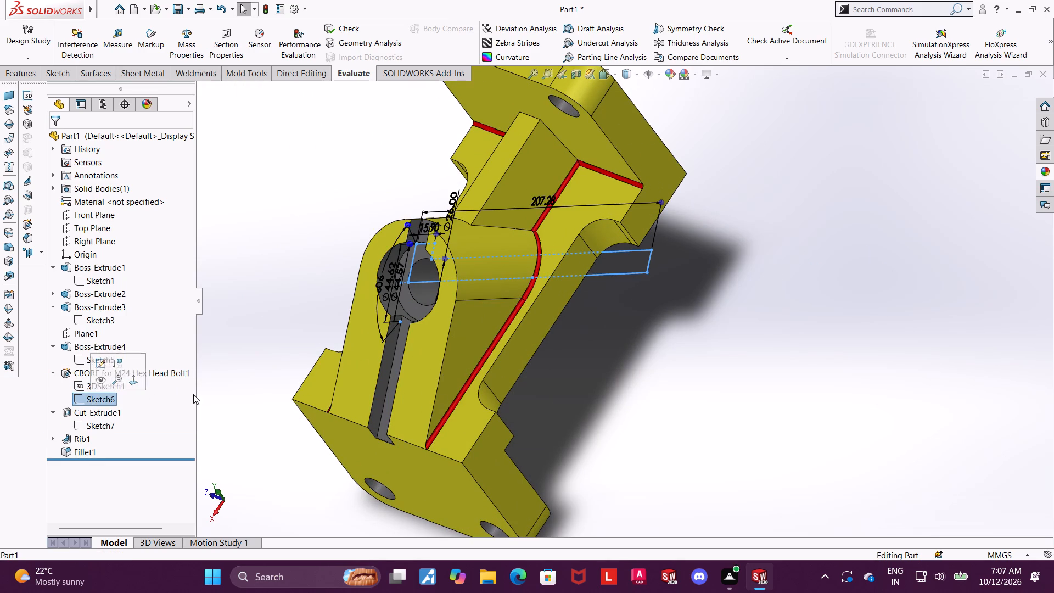
pyautogui.scroll(1, 349, 367)
pyautogui.click(301, 356)
pyautogui.click(59, 374)
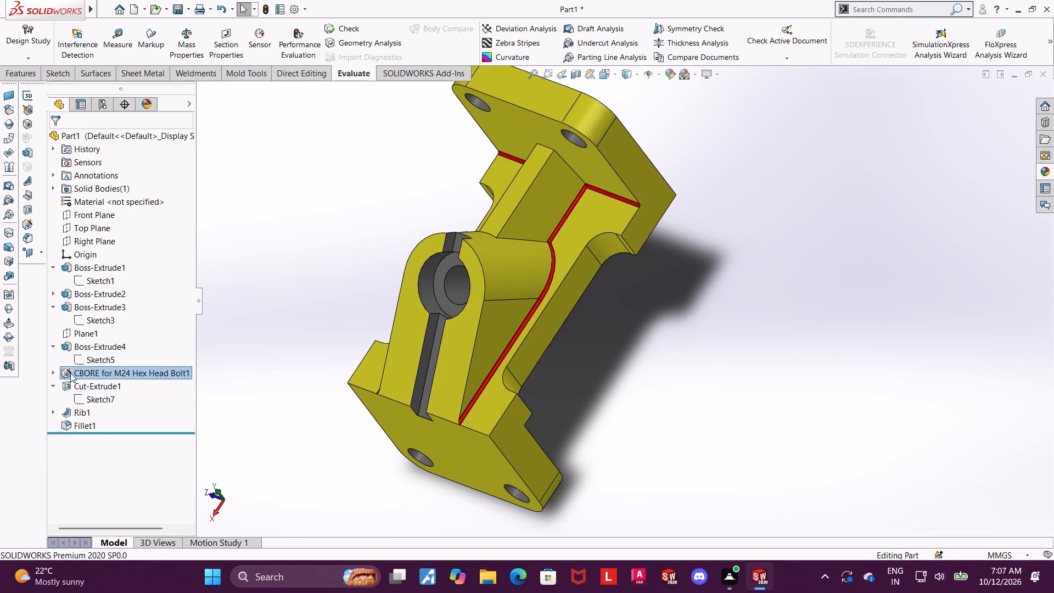
pyautogui.click(74, 374)
pyautogui.scroll(2, 619, 376)
pyautogui.moveTo(620, 373); pyautogui.dragTo(654, 332, button='middle')
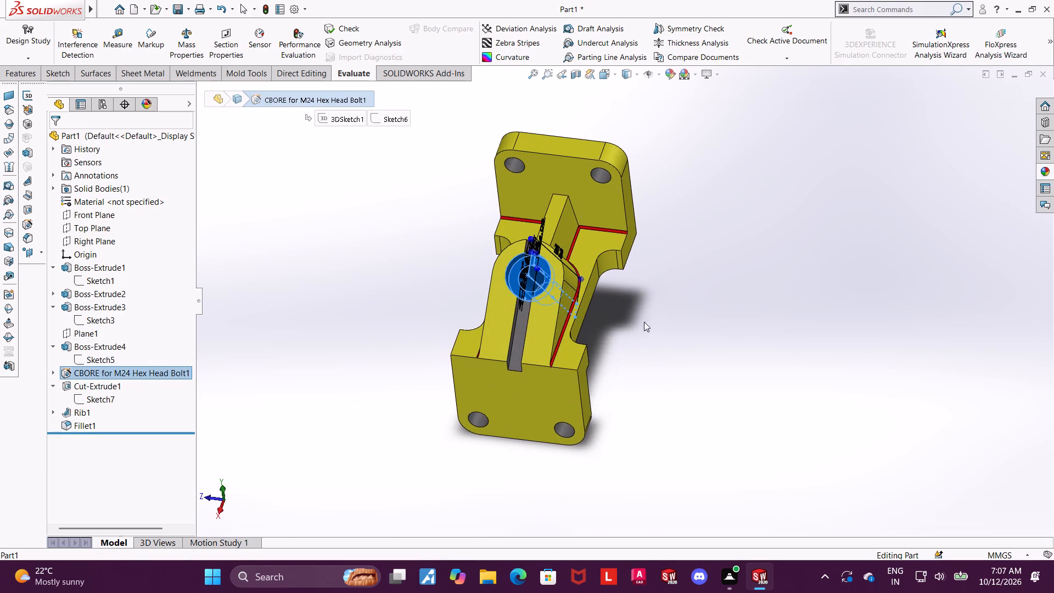
pyautogui.scroll(-3, 542, 319)
pyautogui.scroll(1, 291, 356)
pyautogui.moveTo(293, 352); pyautogui.dragTo(313, 345, button='middle')
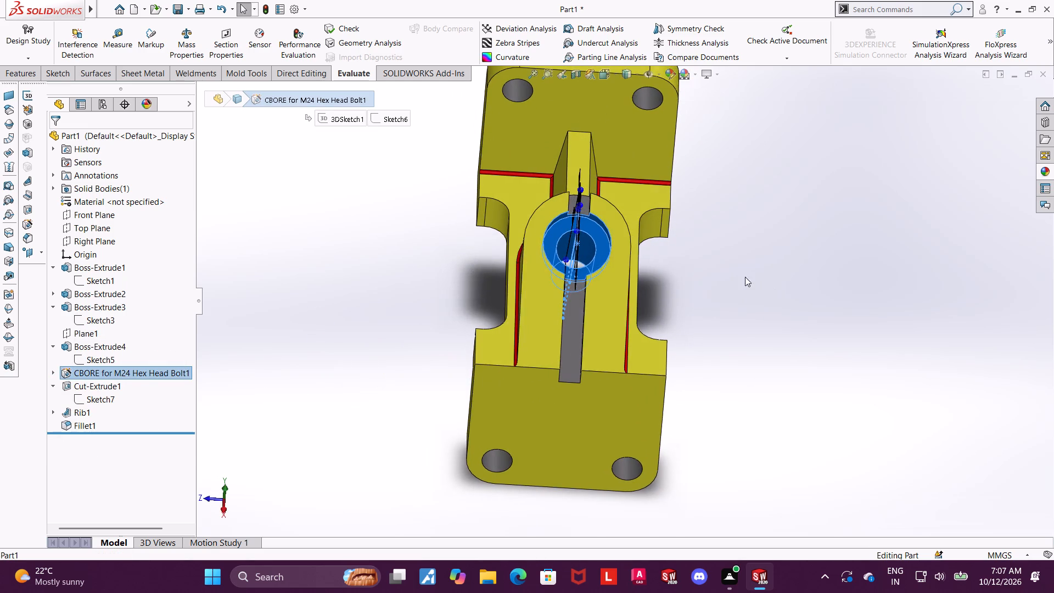
pyautogui.moveTo(679, 278); pyautogui.dragTo(636, 281, button='middle')
pyautogui.press('Escape')
pyautogui.scroll(-2, 593, 266)
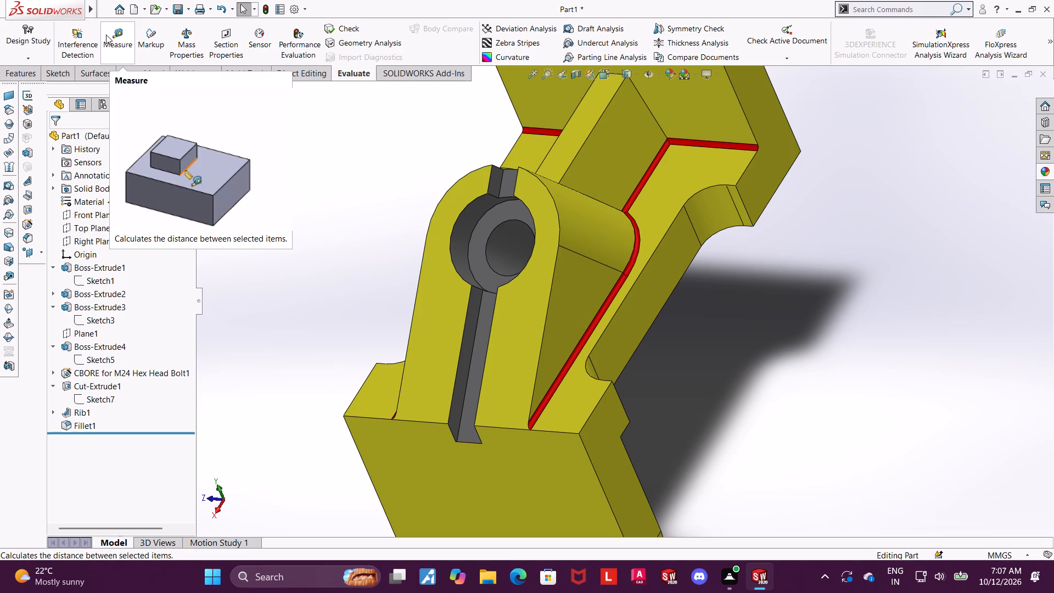
pyautogui.click(125, 44)
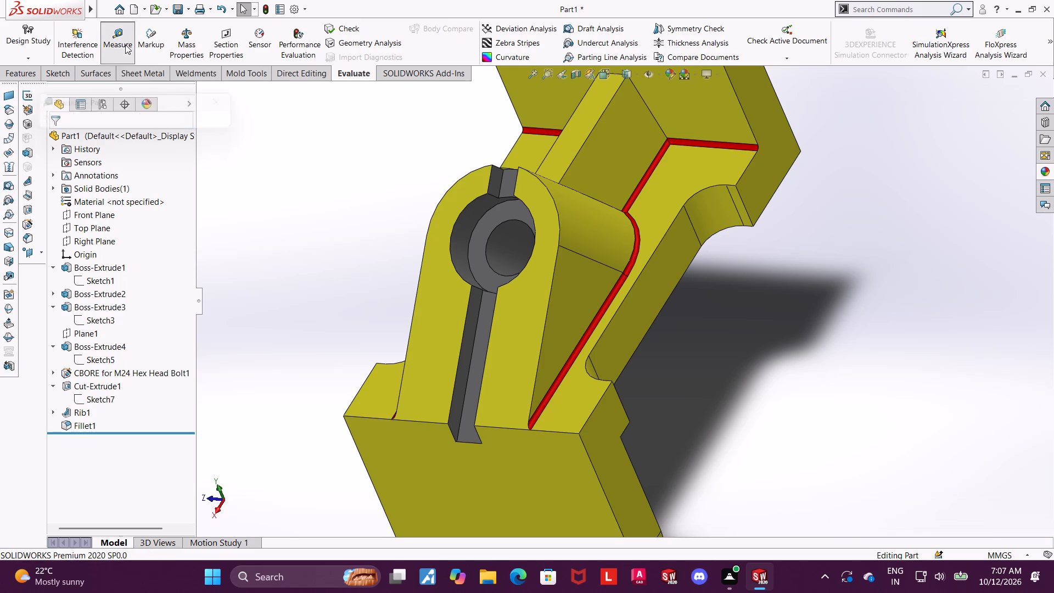
pyautogui.press('Escape')
# Examine the M24 counterbore feature's dimensions and its centre point in 3DSketch1.
pyautogui.click(97, 372)
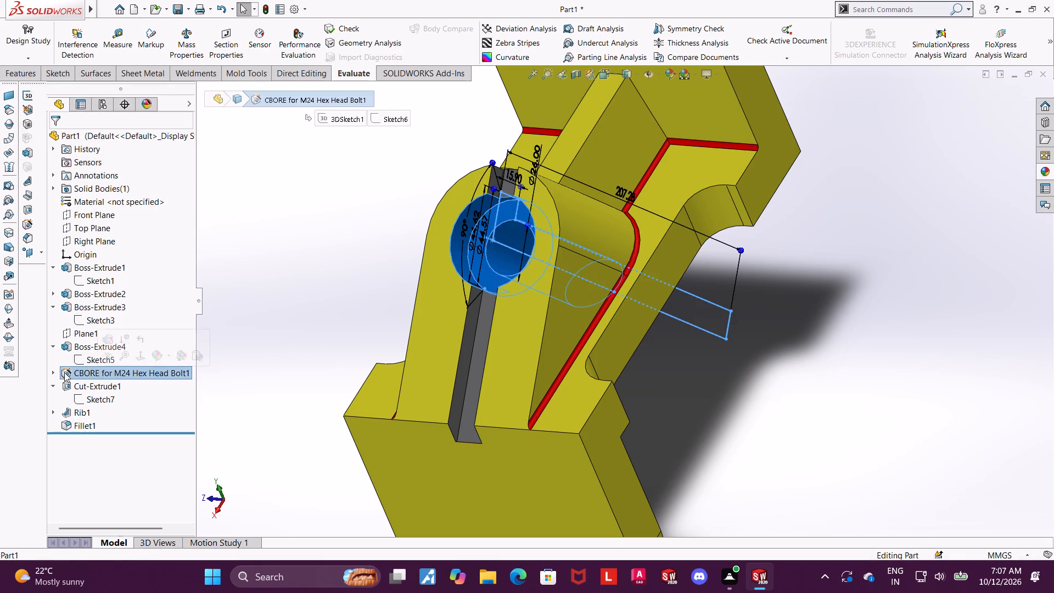
pyautogui.moveTo(560, 264); pyautogui.dragTo(554, 266, button='middle')
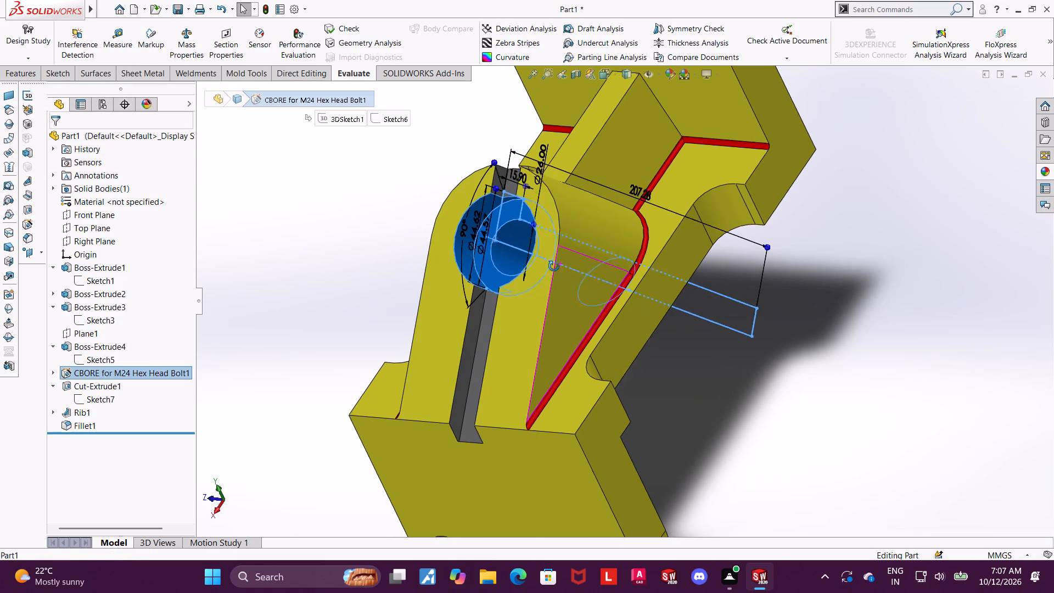
pyautogui.moveTo(554, 266); pyautogui.dragTo(543, 272, button='middle')
pyautogui.scroll(1, 543, 272)
pyautogui.scroll(-2, 579, 208)
pyautogui.scroll(2, 602, 219)
pyautogui.scroll(-2, 602, 219)
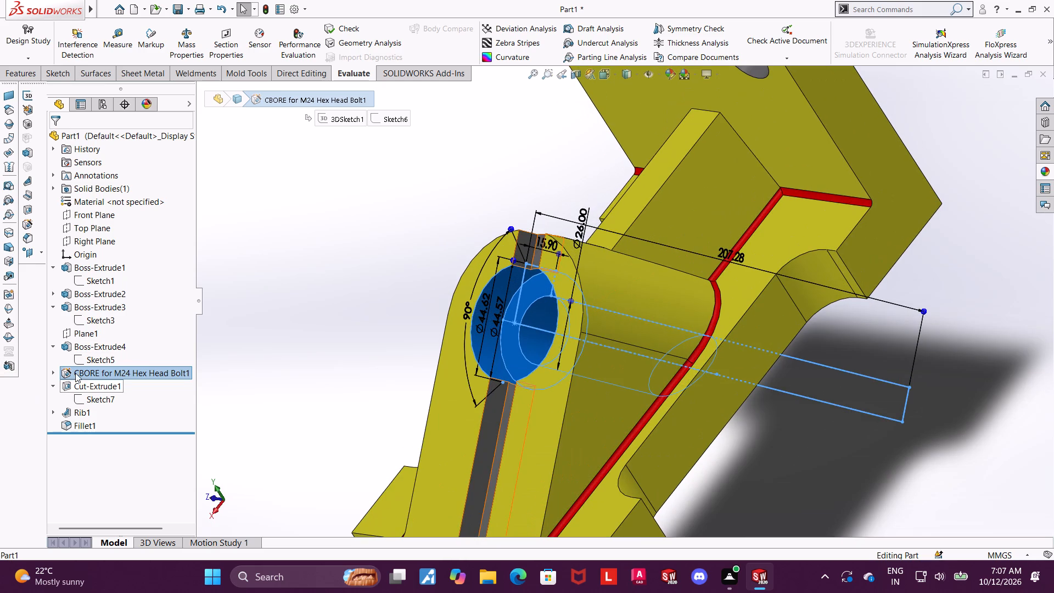
pyautogui.click(52, 368)
pyautogui.click(99, 390)
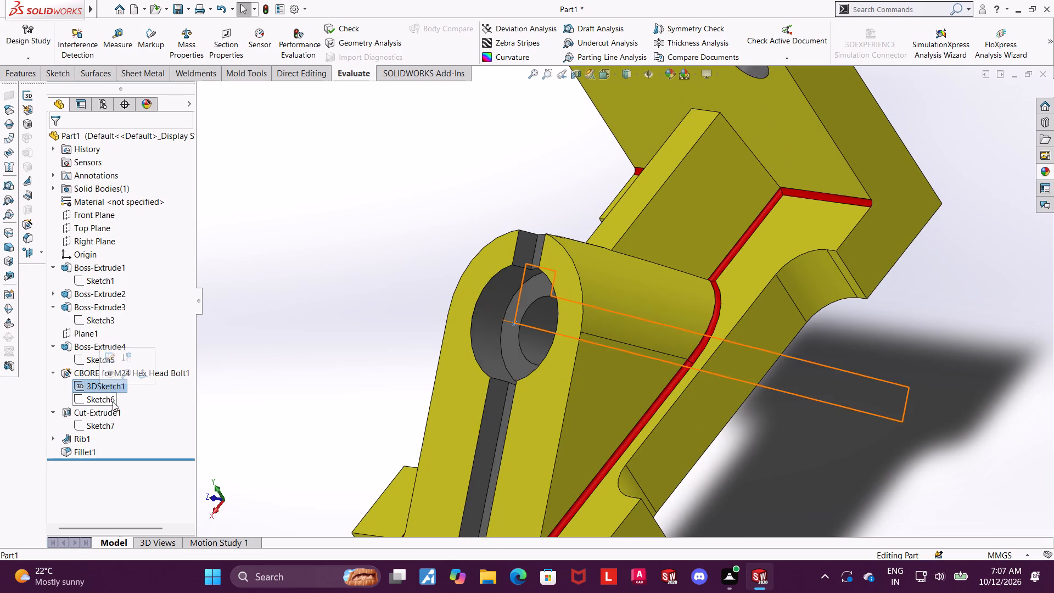
pyautogui.scroll(3, 559, 358)
pyautogui.moveTo(606, 374); pyautogui.dragTo(619, 377, button='middle')
pyautogui.scroll(-2, 739, 424)
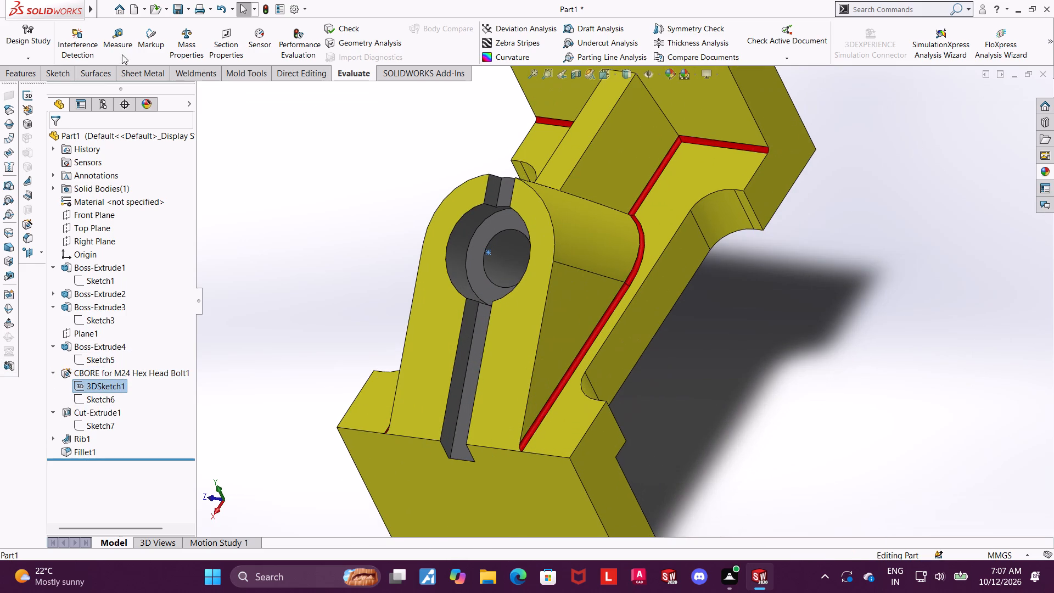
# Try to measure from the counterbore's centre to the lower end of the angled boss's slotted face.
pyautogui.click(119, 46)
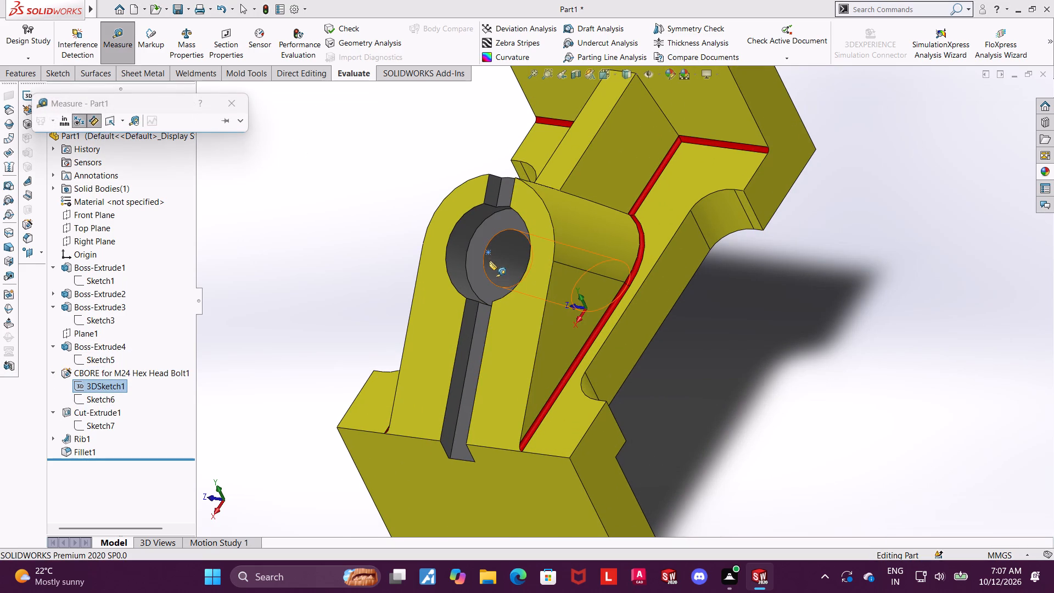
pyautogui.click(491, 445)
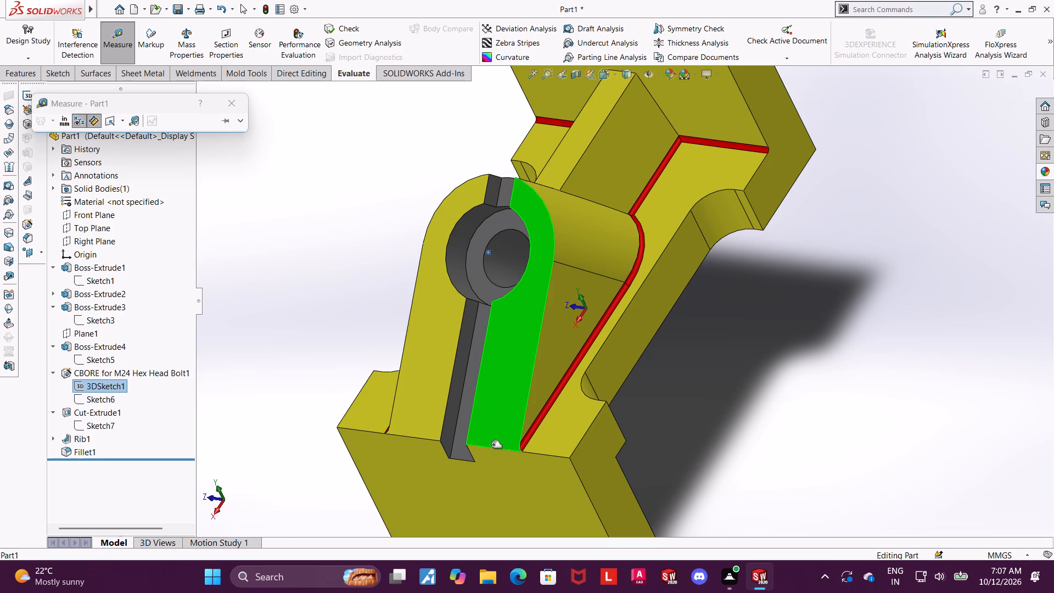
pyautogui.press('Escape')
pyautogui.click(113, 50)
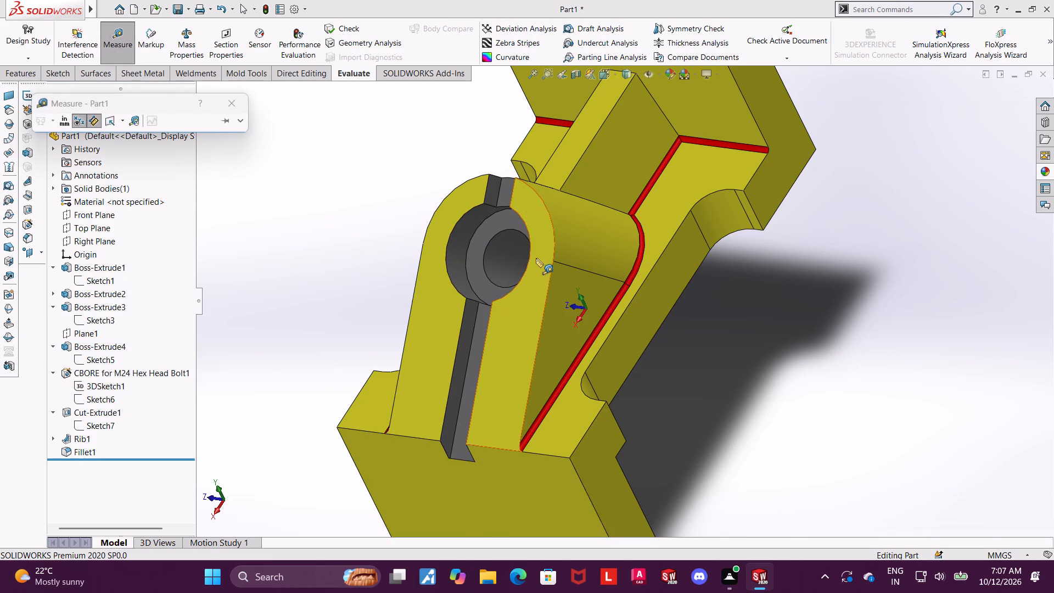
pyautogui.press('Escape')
# With the counterbore's 3DSketch1 shown, measure from its centre point to the bottom edge of the angled boss's slotted face.
pyautogui.click(93, 394)
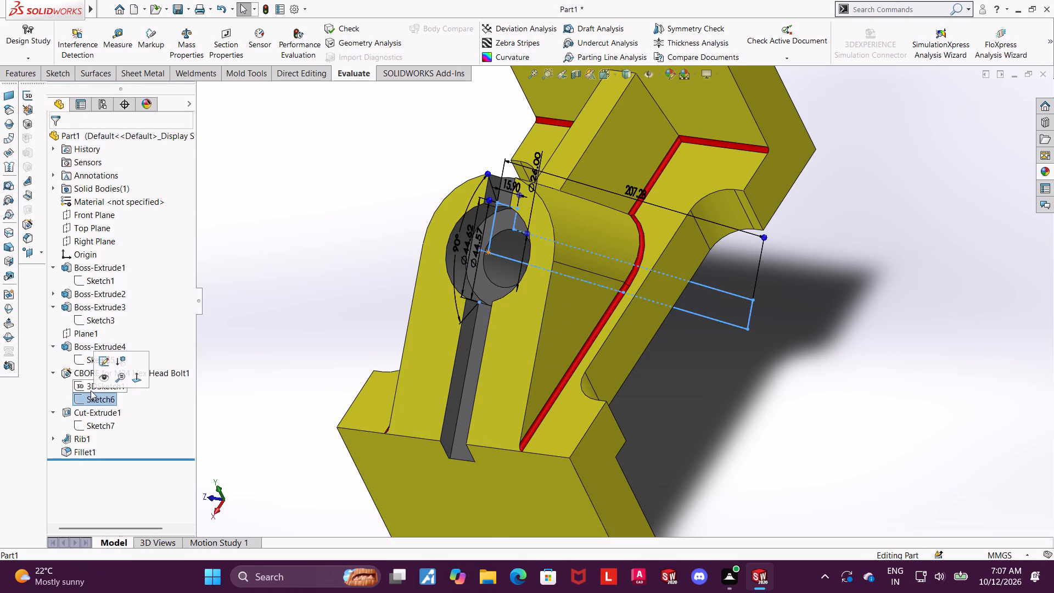
pyautogui.click(82, 381)
pyautogui.click(90, 370)
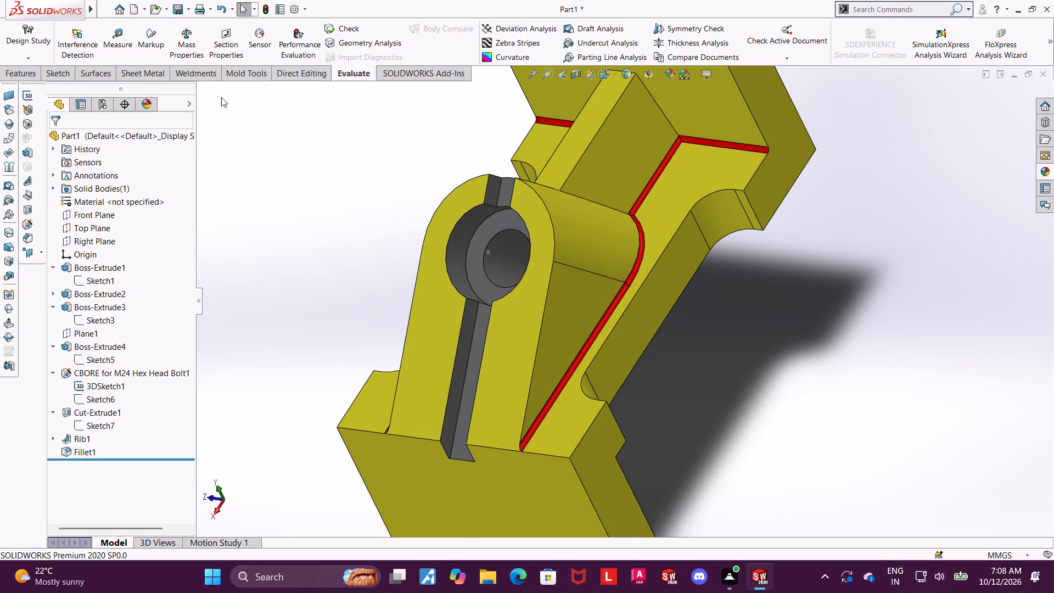
pyautogui.click(129, 31)
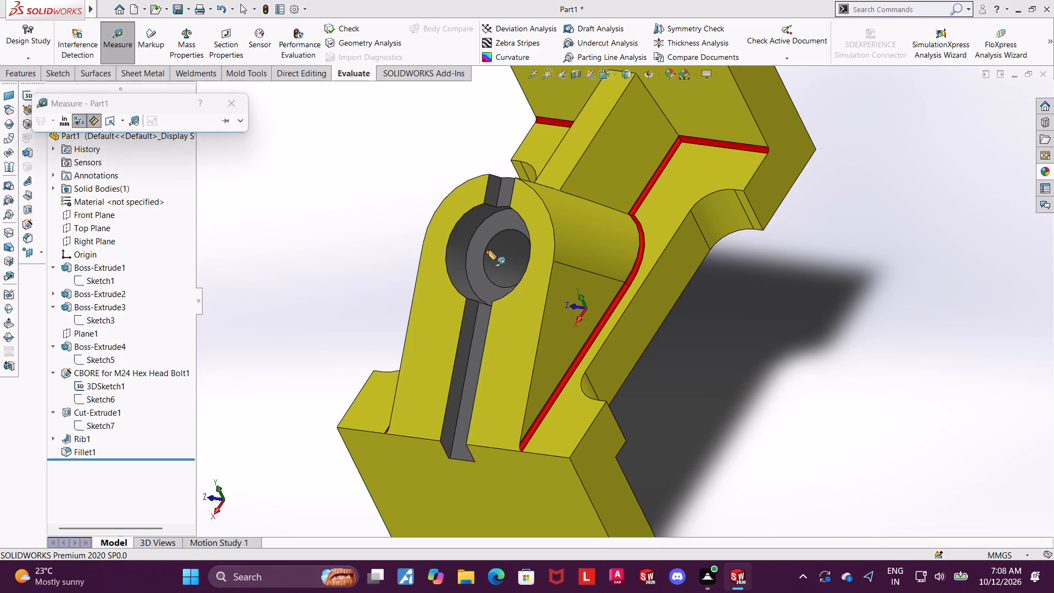
pyautogui.click(489, 250)
pyautogui.click(501, 449)
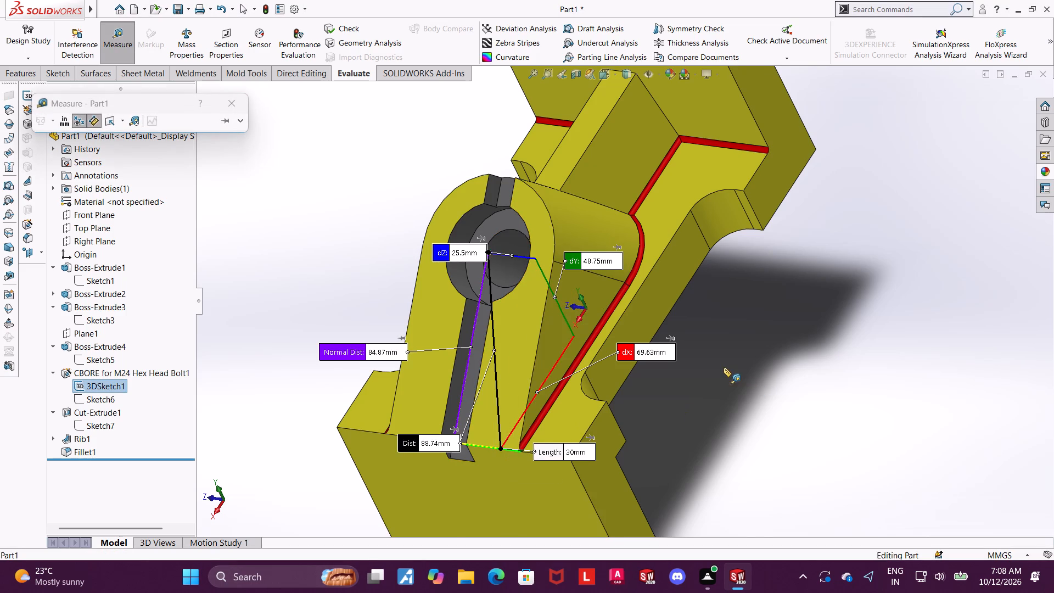
pyautogui.scroll(2, 724, 367)
pyautogui.scroll(-1, 658, 361)
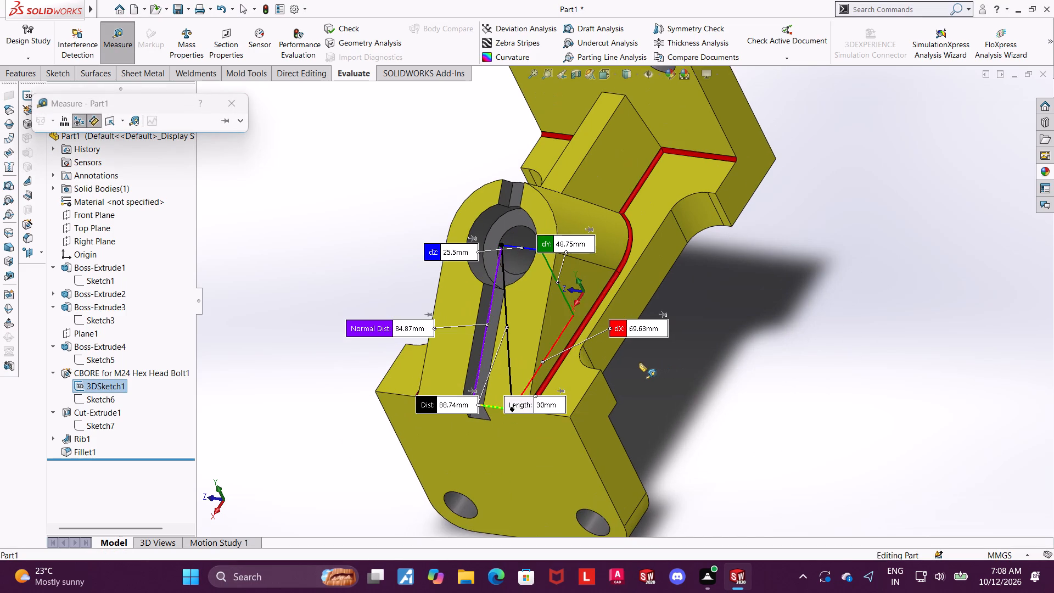
pyautogui.scroll(-1, 640, 362)
pyautogui.press('Escape')
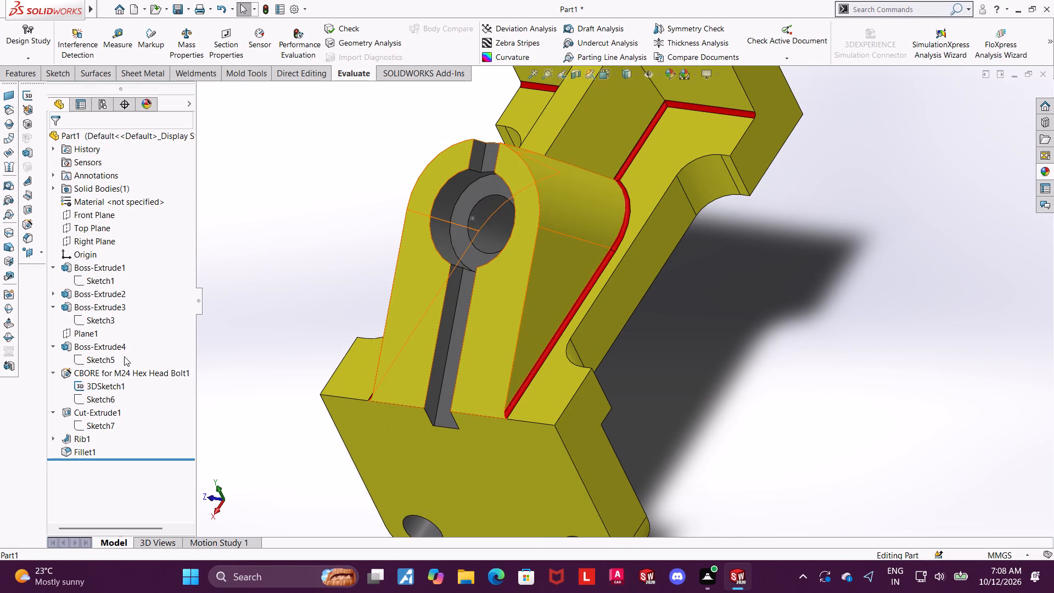
# Hide the counterbore hole's 3DSketch1.
pyautogui.rightClick(90, 385)
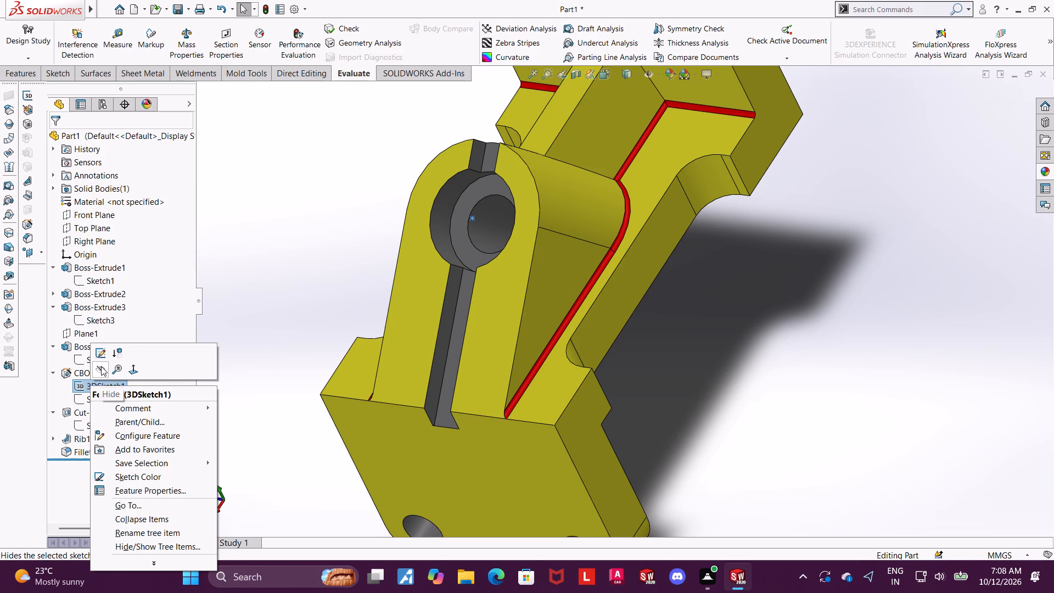
pyautogui.click(101, 366)
pyautogui.scroll(2, 689, 338)
pyautogui.moveTo(687, 338); pyautogui.dragTo(693, 340, button='middle')
pyautogui.press('Escape')
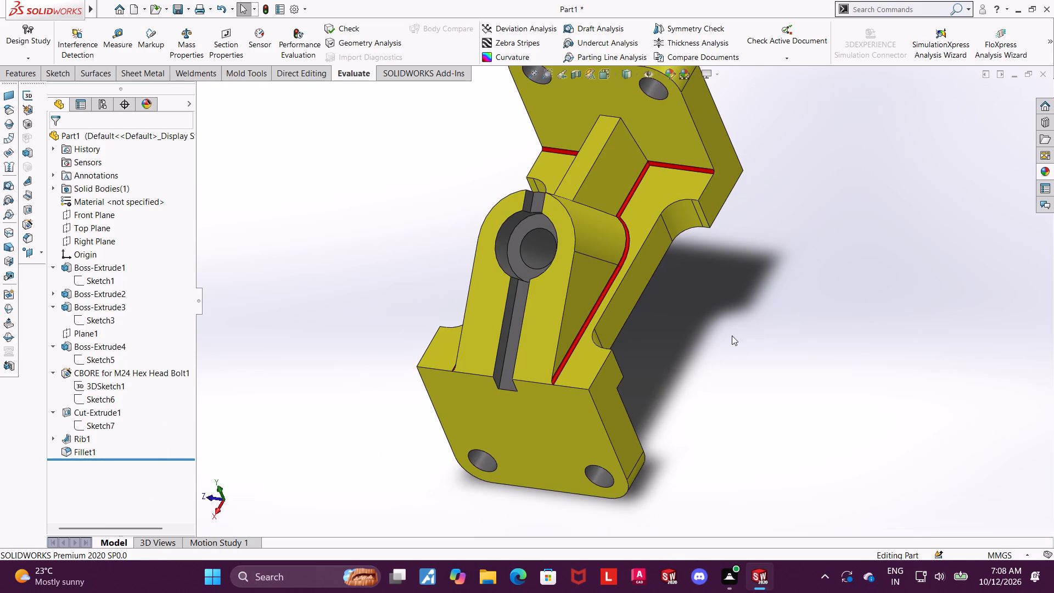
# Measure the height from the base's upper face beside the side recess to the bottom face of the downward end plate.
pyautogui.moveTo(701, 270); pyautogui.dragTo(717, 291, button='middle')
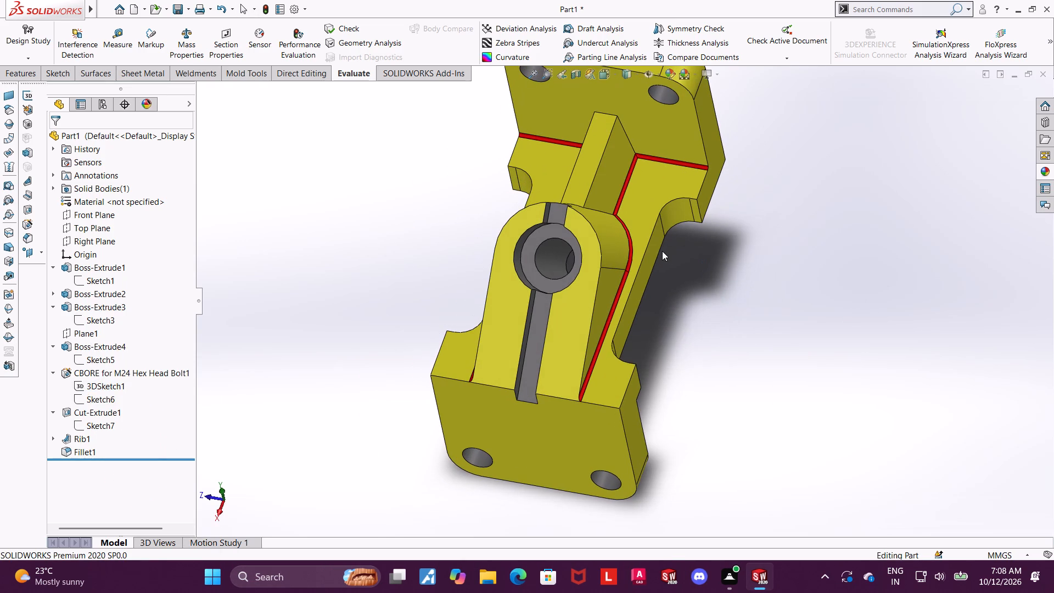
pyautogui.scroll(-2, 662, 251)
pyautogui.scroll(2, 638, 278)
pyautogui.scroll(-2, 629, 312)
pyautogui.press('Escape')
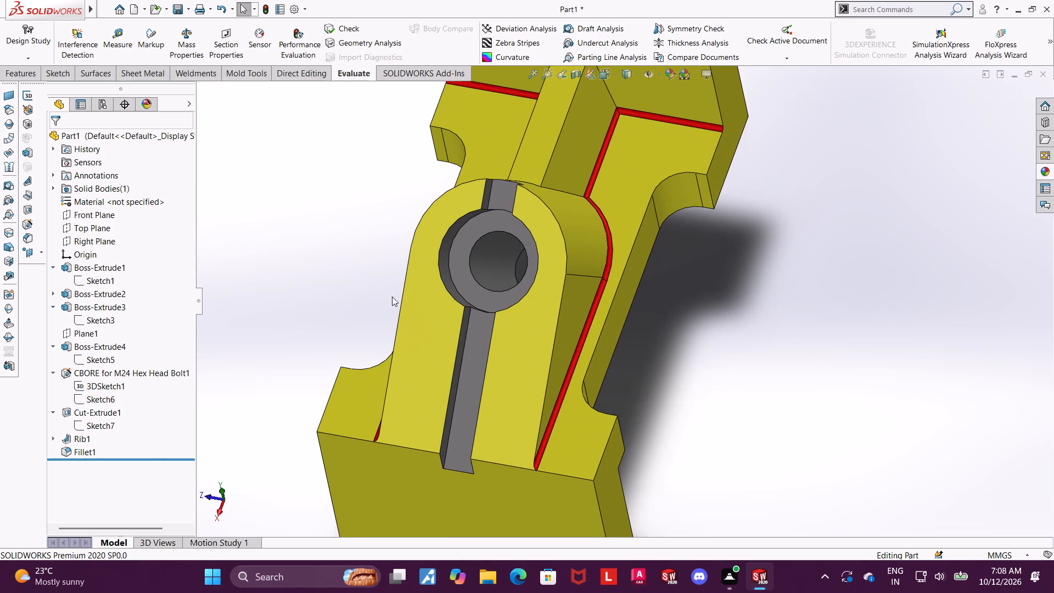
pyautogui.scroll(2, 411, 319)
pyautogui.scroll(1, 535, 386)
pyautogui.moveTo(536, 386); pyautogui.dragTo(547, 237, button='middle')
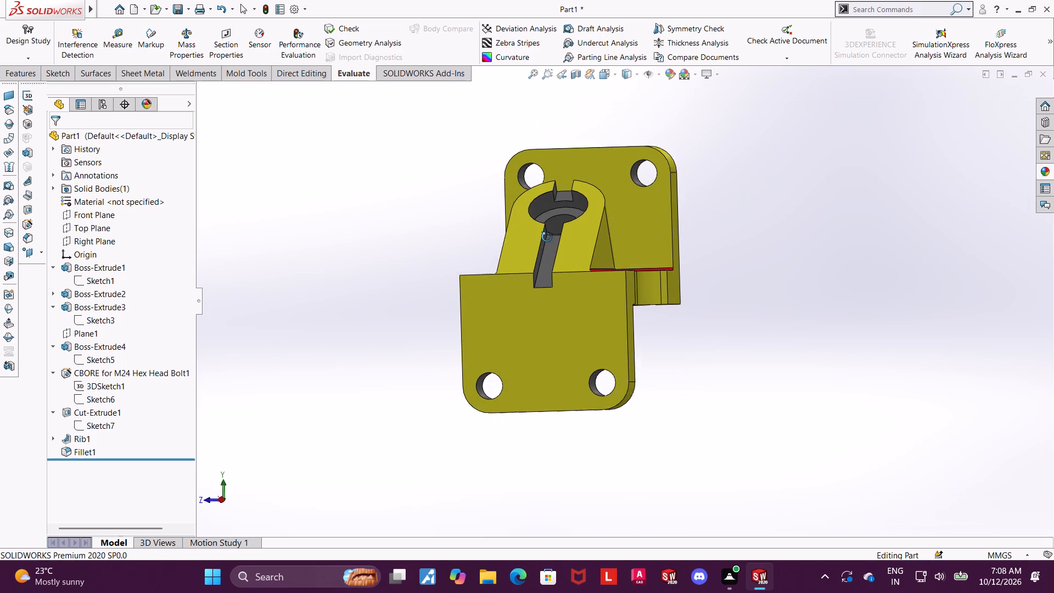
pyautogui.moveTo(547, 237); pyautogui.dragTo(548, 238, button='middle')
pyautogui.click(120, 37)
pyautogui.moveTo(352, 158); pyautogui.dragTo(365, 234, button='middle')
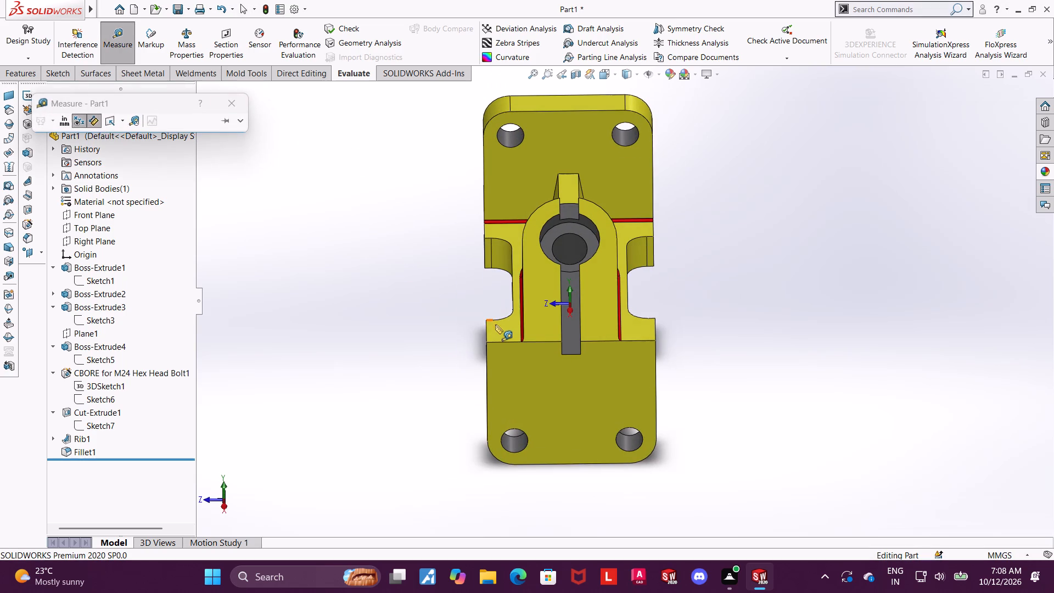
pyautogui.click(495, 325)
pyautogui.scroll(1, 574, 428)
pyautogui.moveTo(573, 429); pyautogui.dragTo(579, 251, button='middle')
pyautogui.click(585, 302)
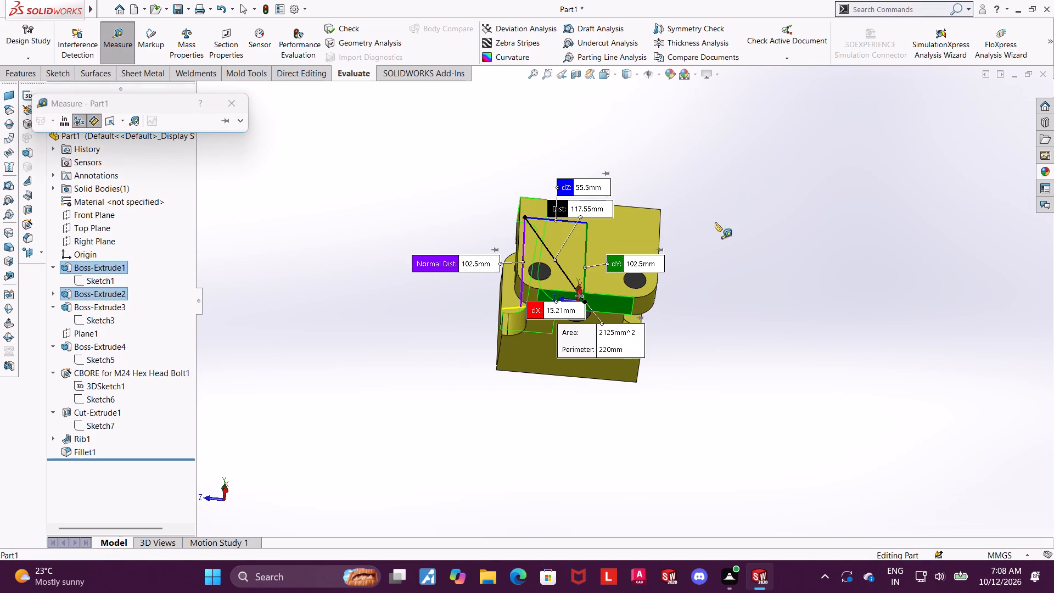
# Examine the normal distance measured between the base's upper face and the downward end plate's bottom face.
pyautogui.scroll(-2, 696, 195)
pyautogui.scroll(1, 528, 295)
pyautogui.scroll(-1, 497, 304)
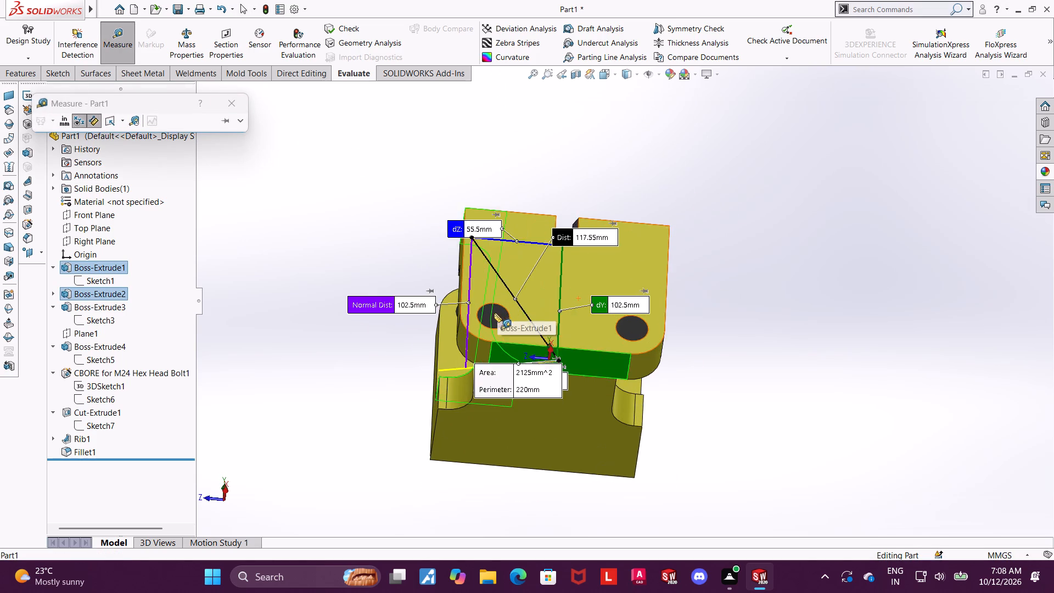
pyautogui.scroll(-1, 494, 313)
pyautogui.scroll(-1, 693, 328)
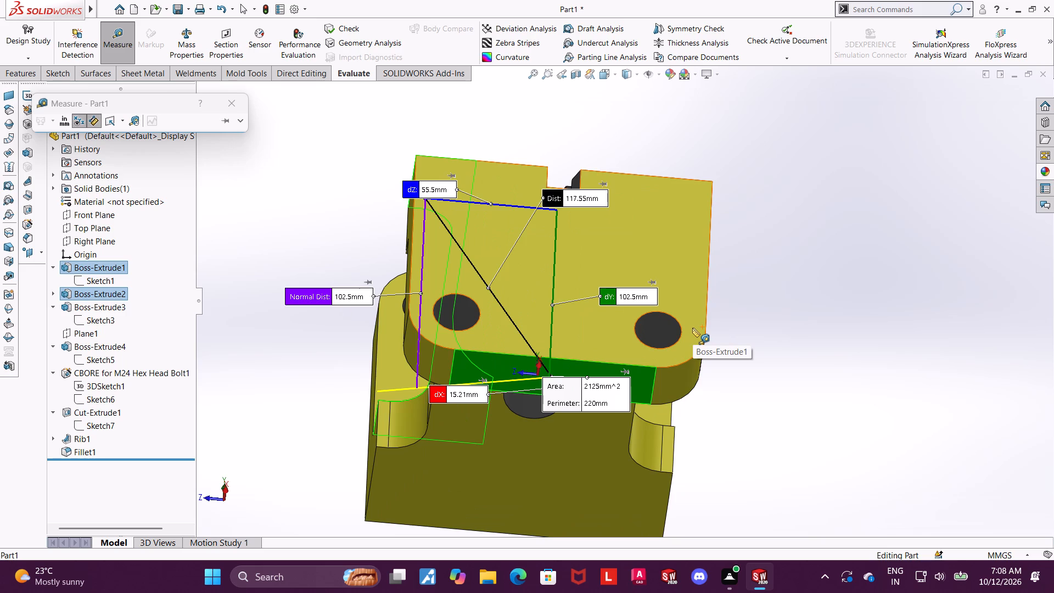
pyautogui.scroll(1, 692, 328)
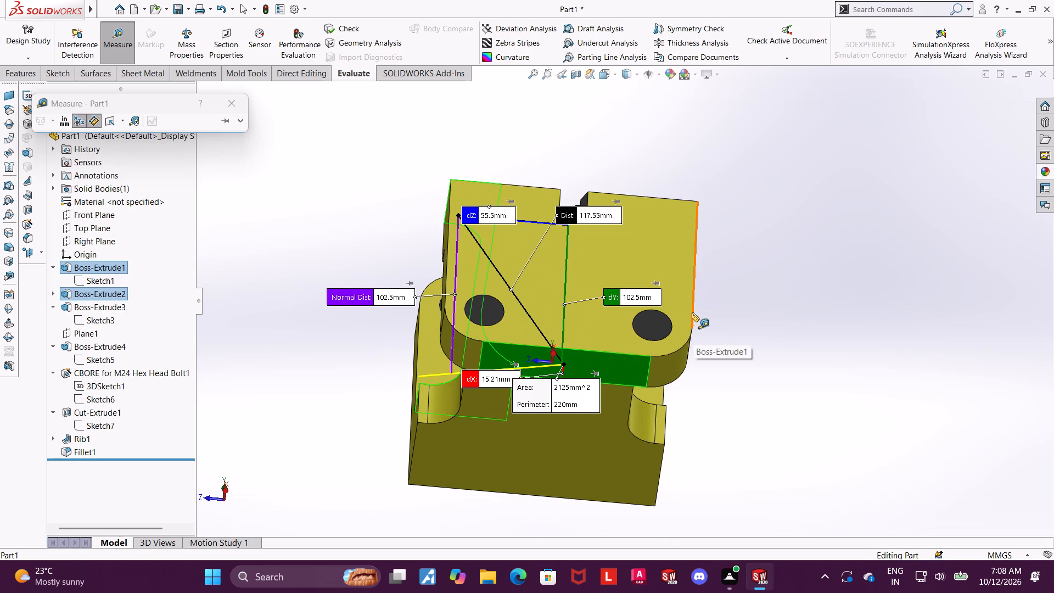
pyautogui.scroll(-1, 692, 312)
pyautogui.scroll(1, 710, 309)
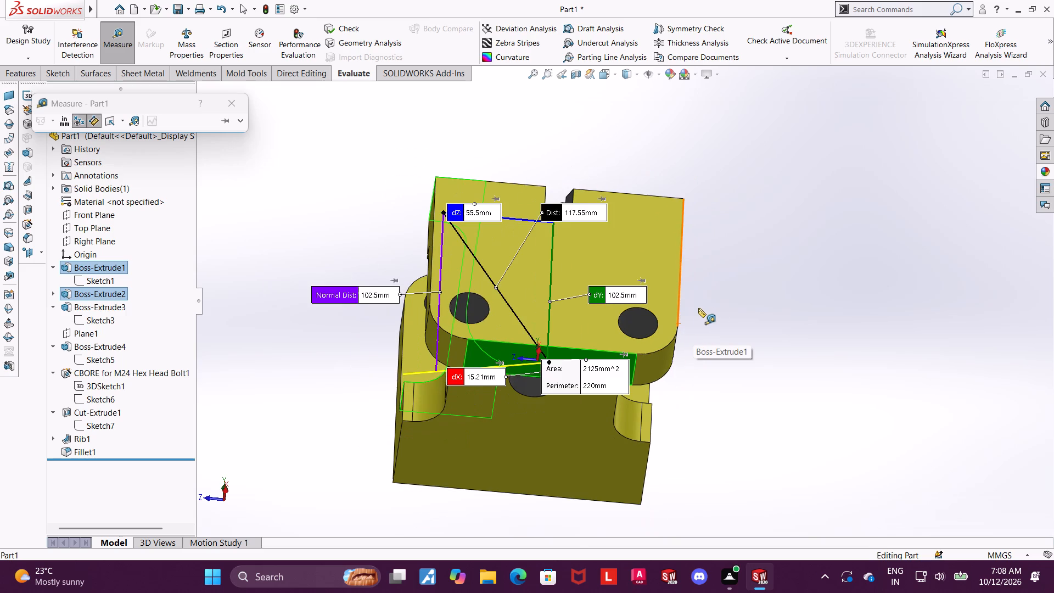
pyautogui.scroll(-2, 386, 299)
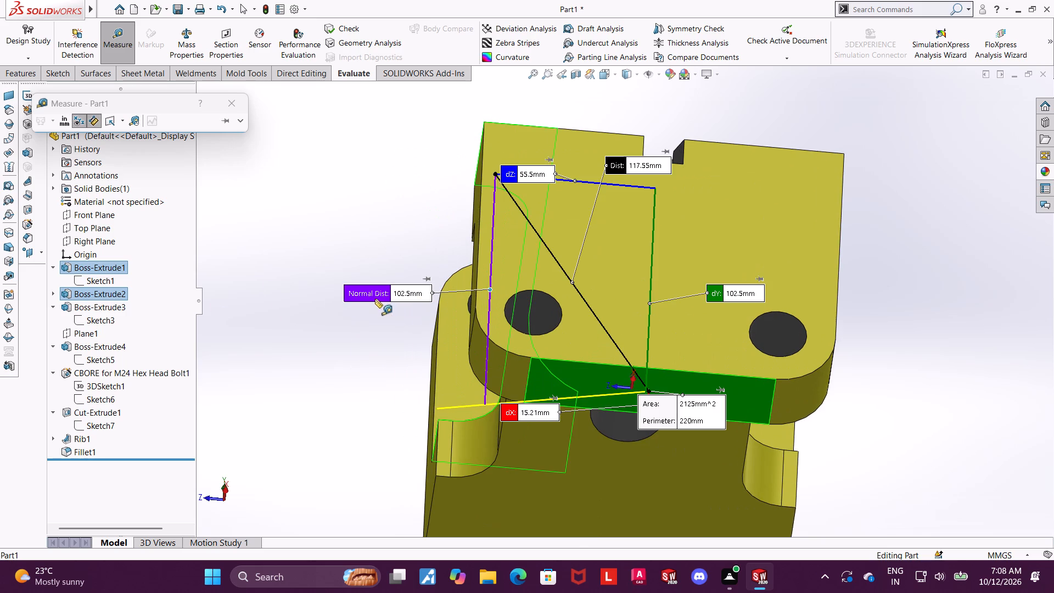
pyautogui.scroll(-1, 422, 301)
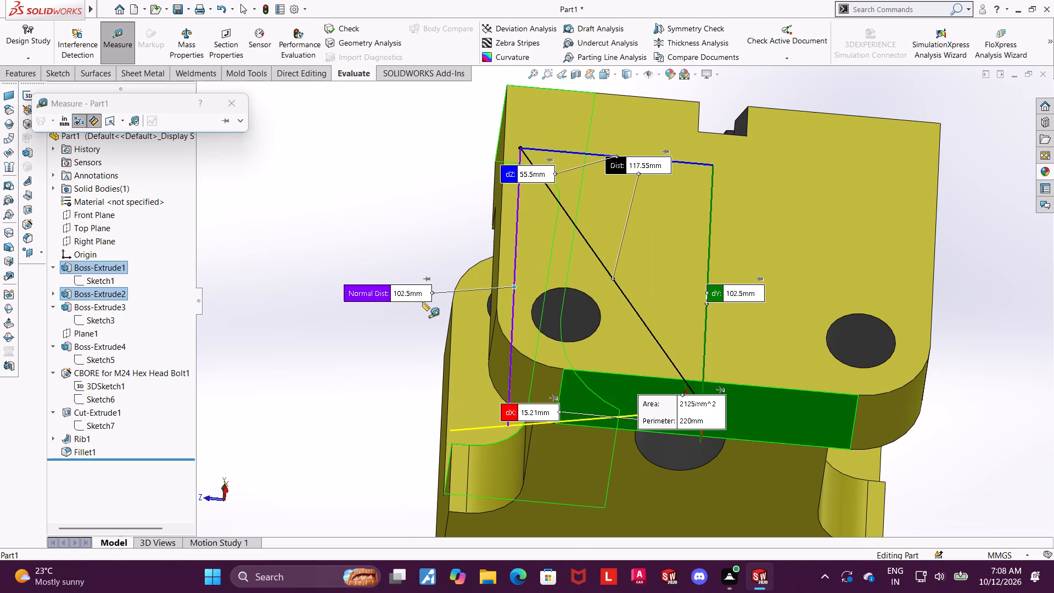
pyautogui.scroll(1, 422, 301)
pyautogui.scroll(-1, 417, 301)
pyautogui.scroll(1, 417, 301)
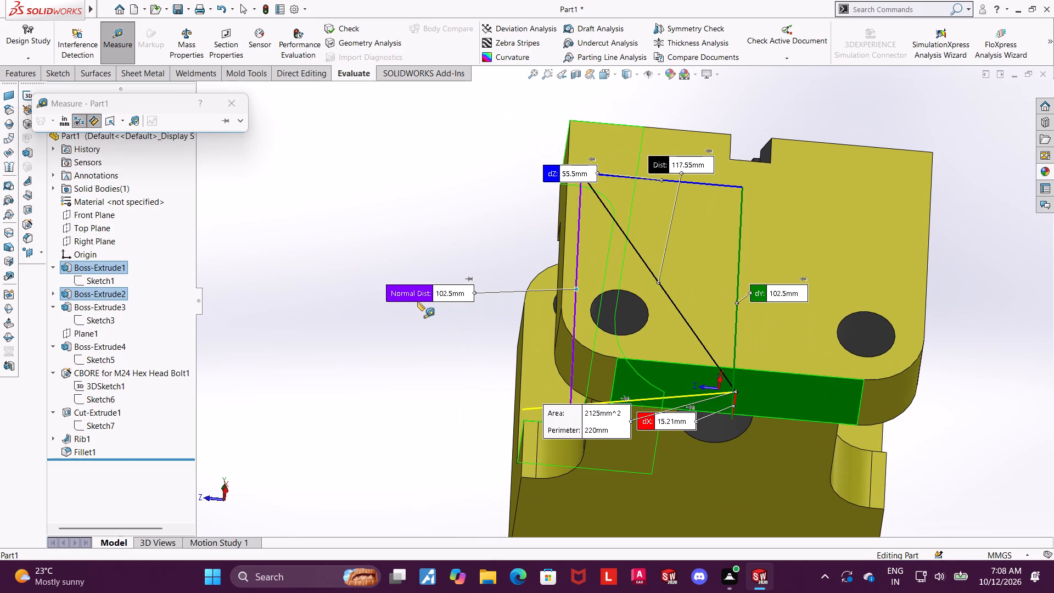
# Examine the measured distances between the base's upper face and the downward end plate's bottom face, including the normal distance.
pyautogui.scroll(-1, 622, 296)
pyautogui.scroll(1, 705, 301)
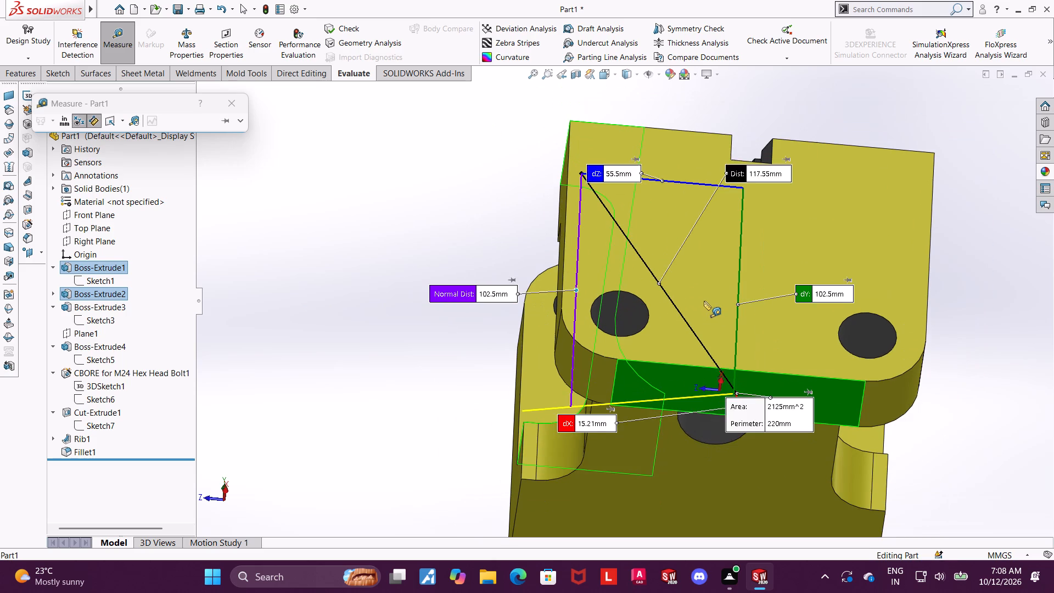
pyautogui.scroll(-1, 704, 301)
pyautogui.scroll(1, 703, 300)
pyautogui.scroll(-1, 430, 295)
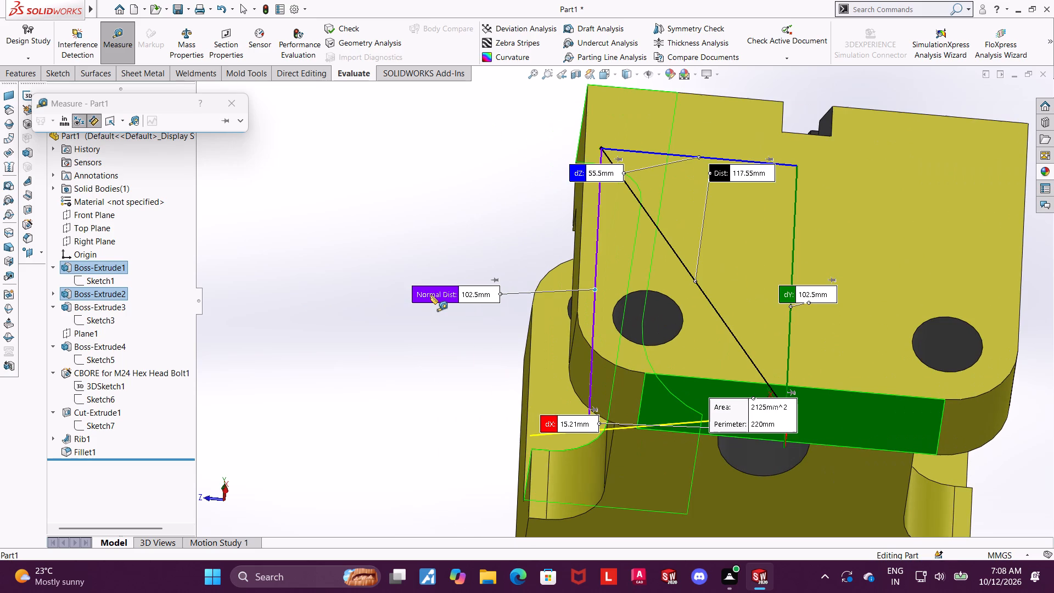
pyautogui.scroll(1, 430, 295)
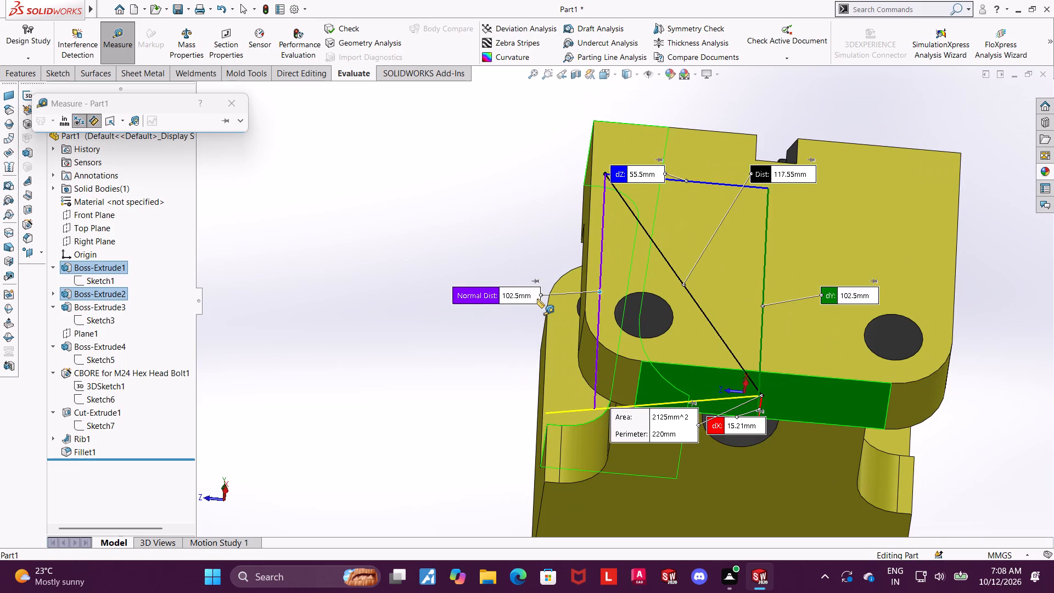
pyautogui.scroll(3, 537, 299)
pyautogui.scroll(-1, 683, 275)
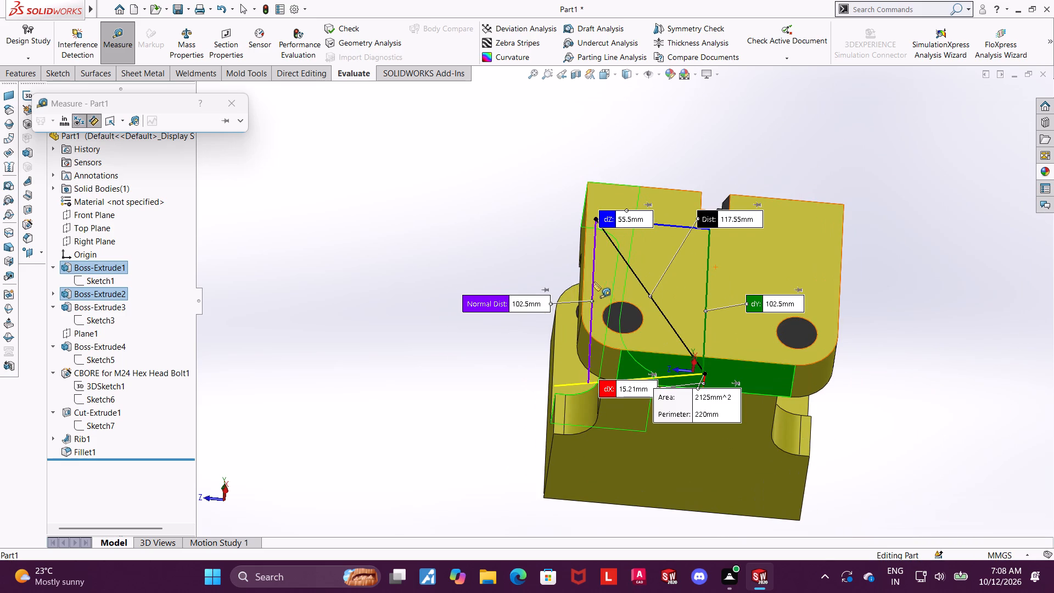
pyautogui.scroll(-1, 560, 281)
pyautogui.press('Escape')
# Measure the height from the upright end plate's top face to the base's underside.
pyautogui.scroll(3, 733, 315)
pyautogui.moveTo(876, 290); pyautogui.dragTo(843, 405, button='middle')
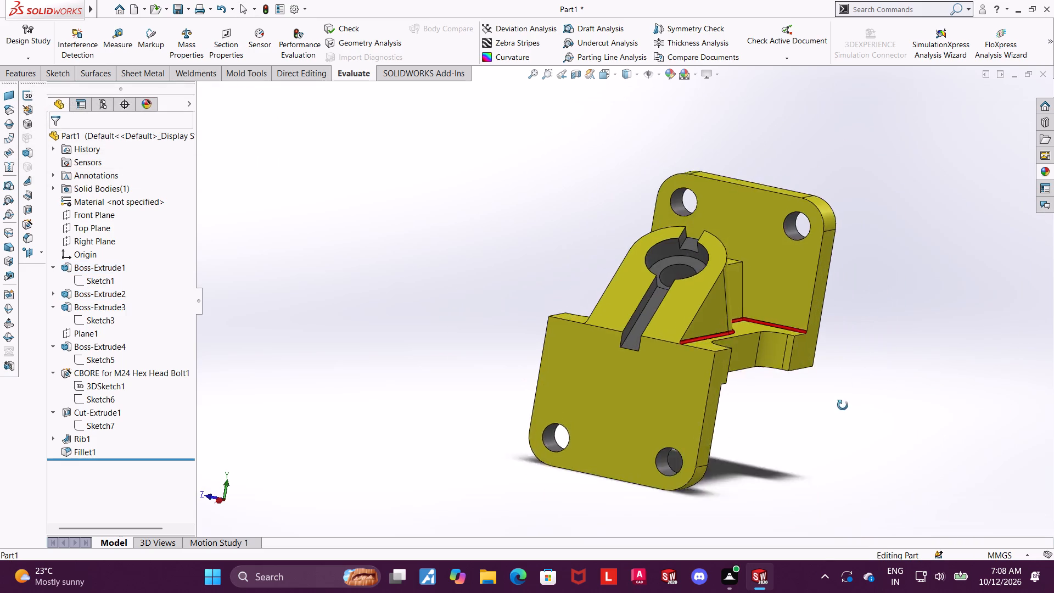
pyautogui.moveTo(843, 405); pyautogui.dragTo(841, 390, button='middle')
pyautogui.scroll(-1, 867, 173)
pyautogui.moveTo(862, 187); pyautogui.dragTo(836, 204, button='middle')
pyautogui.scroll(-2, 861, 186)
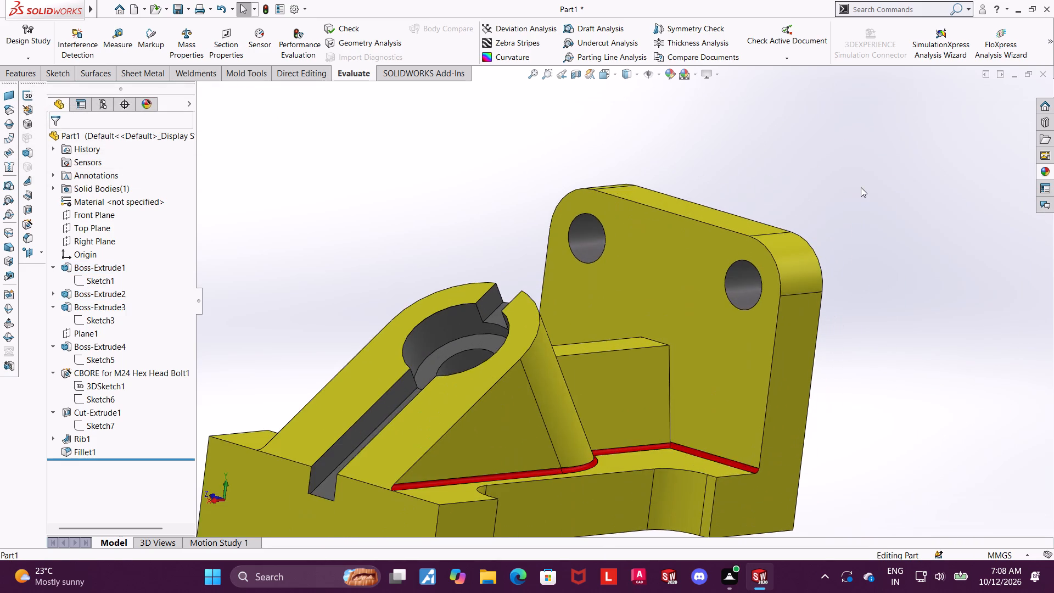
pyautogui.moveTo(861, 187); pyautogui.dragTo(807, 208, button='middle')
pyautogui.click(113, 44)
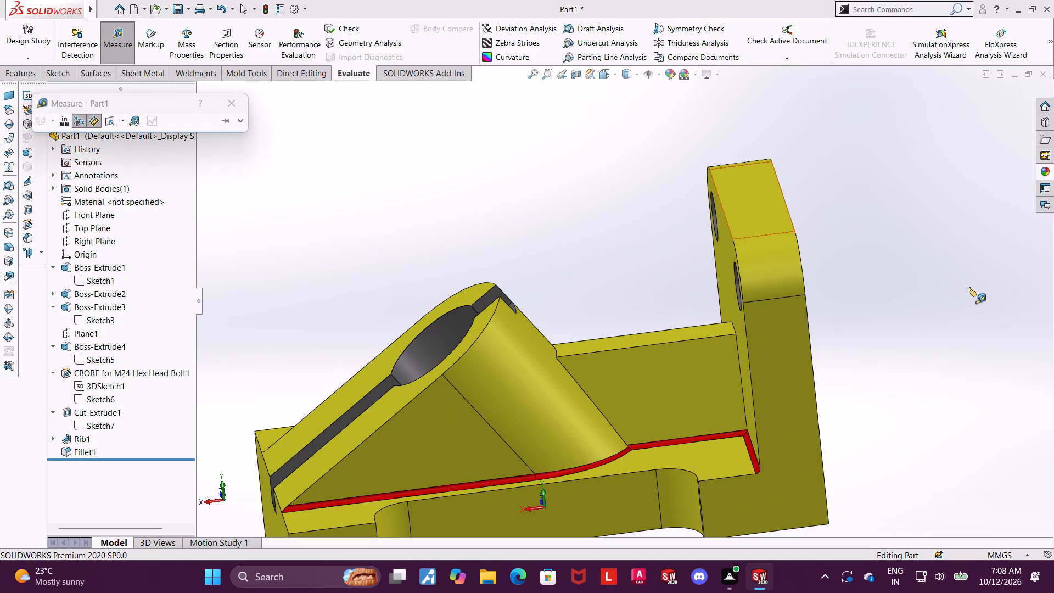
pyautogui.click(756, 211)
pyautogui.scroll(4, 915, 351)
pyautogui.moveTo(889, 375); pyautogui.dragTo(869, 249, button='middle')
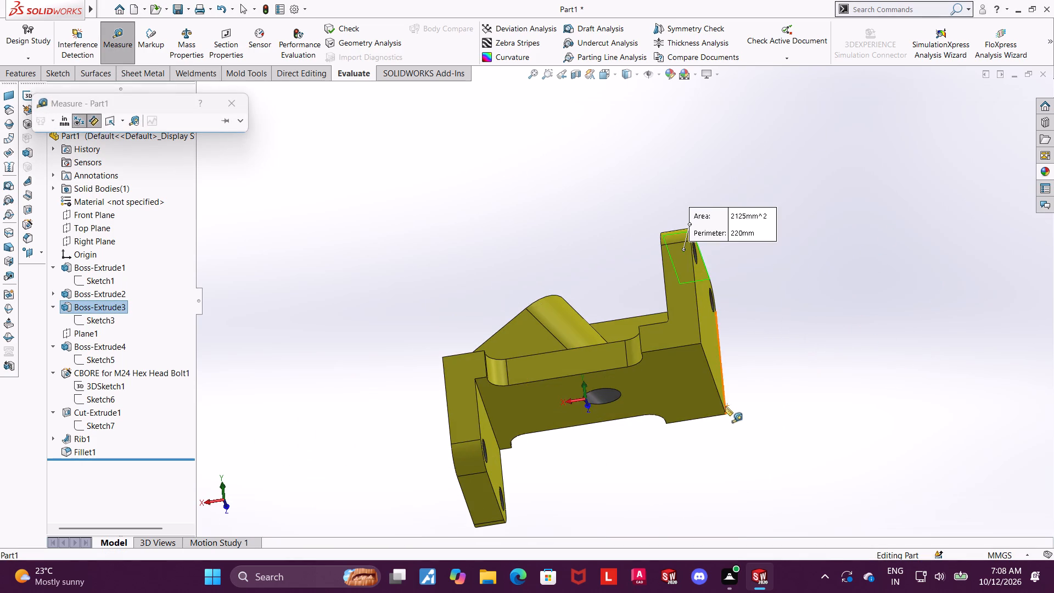
pyautogui.click(683, 372)
pyautogui.scroll(-2, 748, 288)
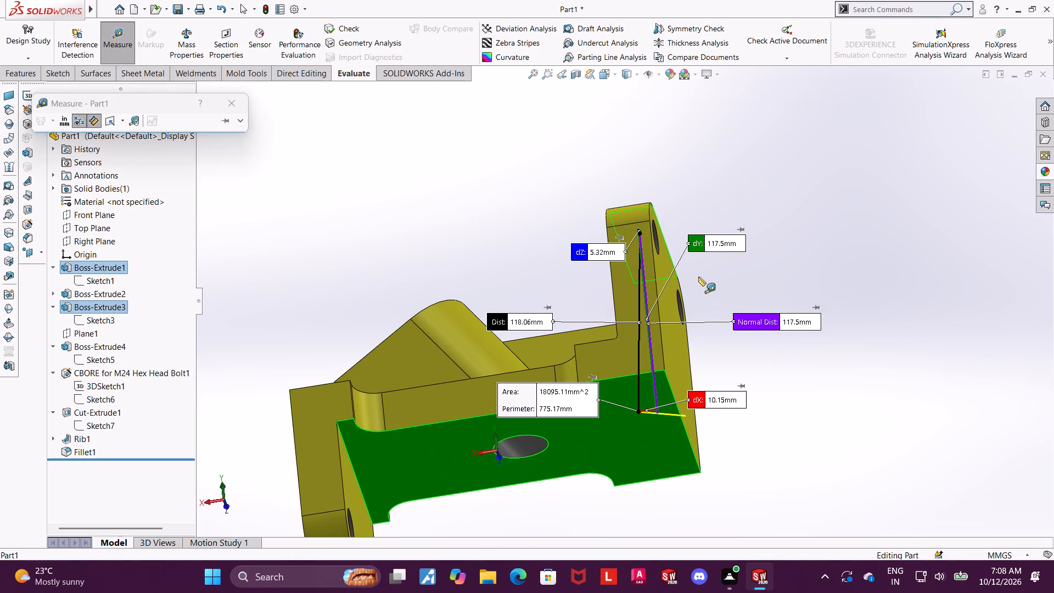
pyautogui.scroll(-1, 705, 268)
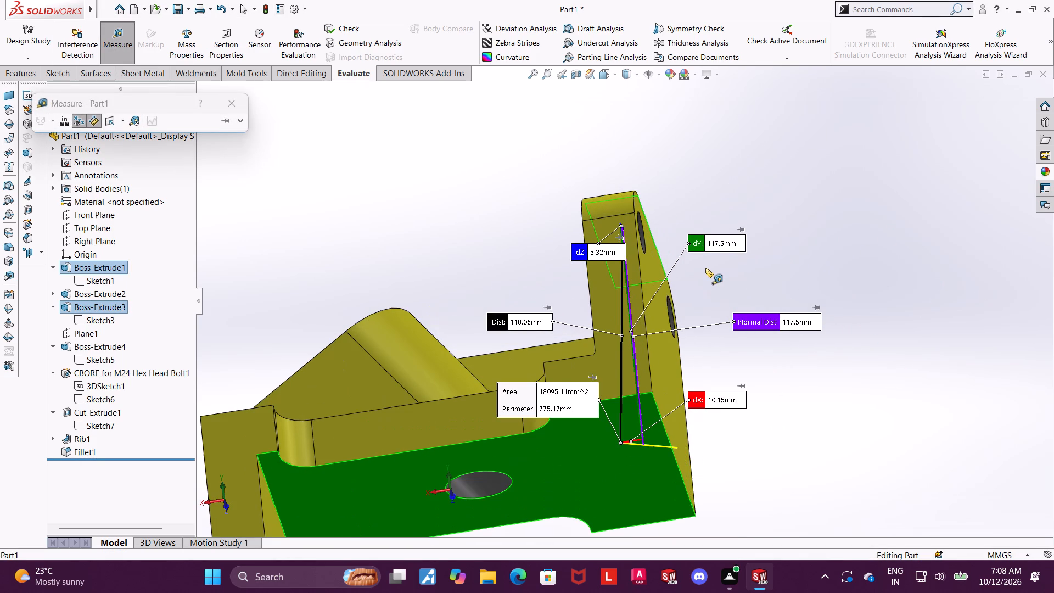
pyautogui.scroll(2, 705, 268)
pyautogui.moveTo(705, 268); pyautogui.dragTo(720, 339, button='middle')
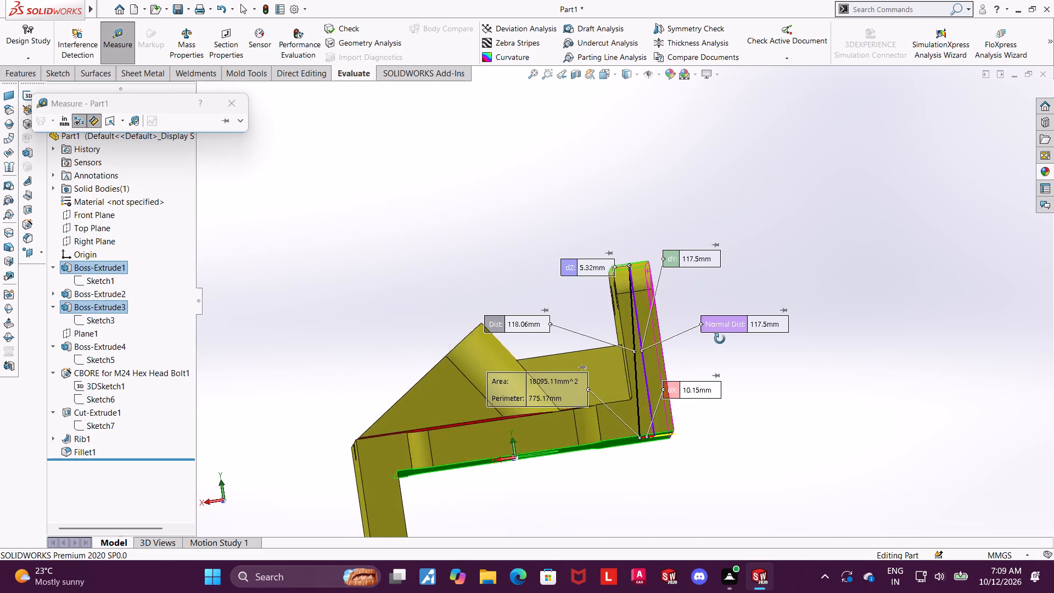
pyautogui.moveTo(720, 339); pyautogui.dragTo(766, 457, button='middle')
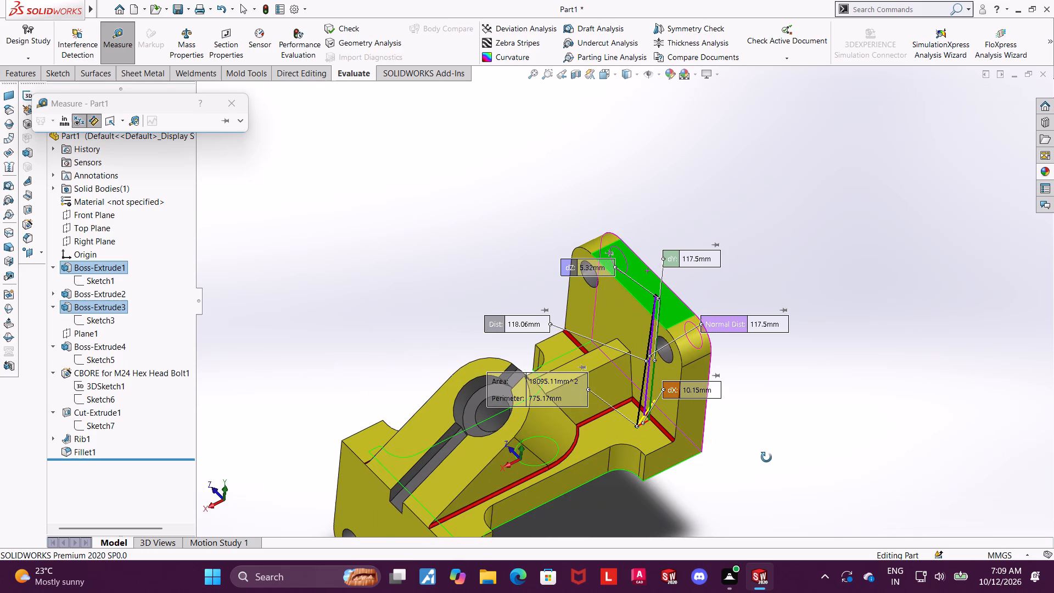
pyautogui.moveTo(766, 457); pyautogui.dragTo(766, 457, button='middle')
pyautogui.press('Escape')
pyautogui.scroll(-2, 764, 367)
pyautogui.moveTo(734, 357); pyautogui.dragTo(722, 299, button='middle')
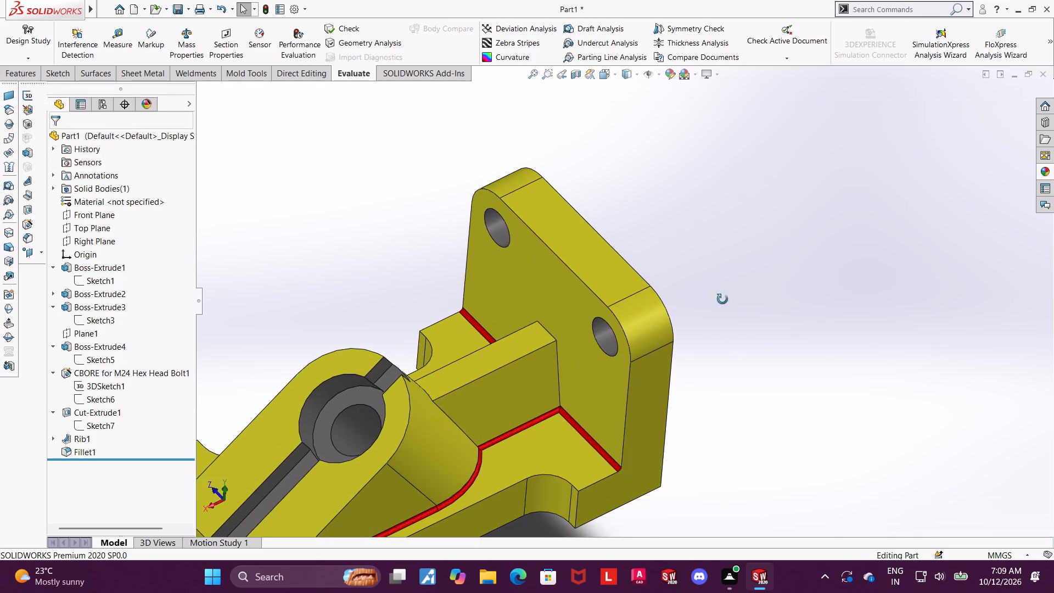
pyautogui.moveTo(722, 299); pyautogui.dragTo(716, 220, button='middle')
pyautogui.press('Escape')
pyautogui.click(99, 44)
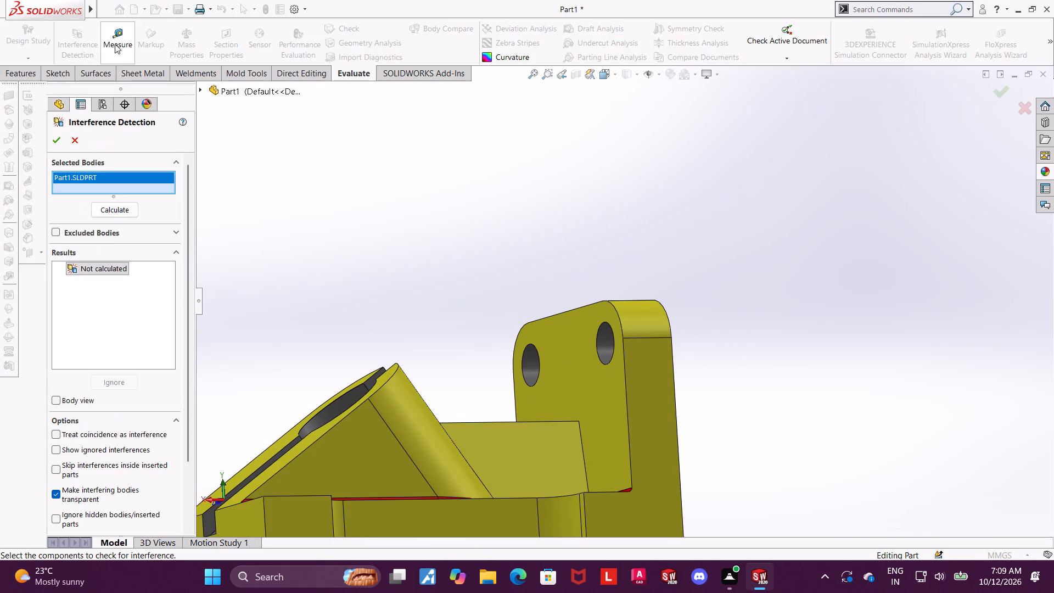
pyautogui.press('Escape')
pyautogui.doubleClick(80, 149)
# Measure the distance from the lower edge of the upright end plate's rounded corner to the base's underside.
pyautogui.click(117, 41)
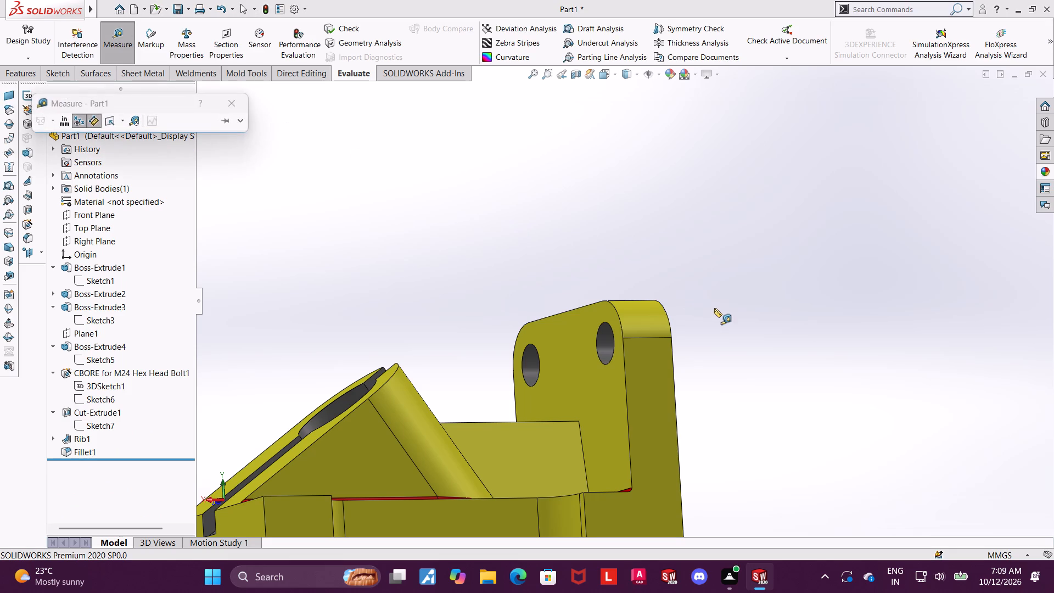
pyautogui.click(661, 339)
pyautogui.scroll(4, 727, 377)
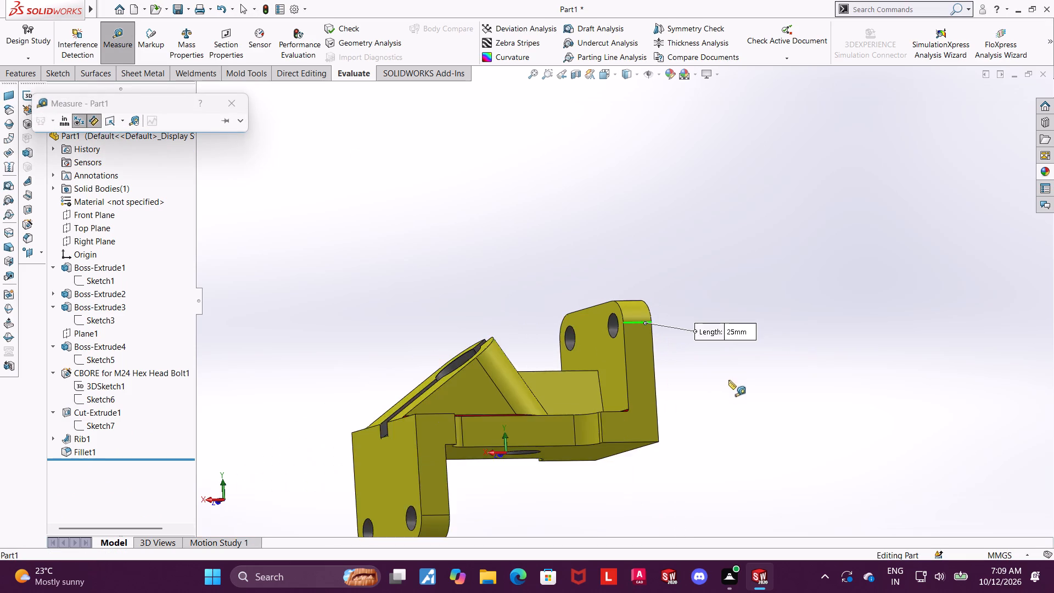
pyautogui.moveTo(710, 411); pyautogui.dragTo(698, 287, button='middle')
pyautogui.click(621, 422)
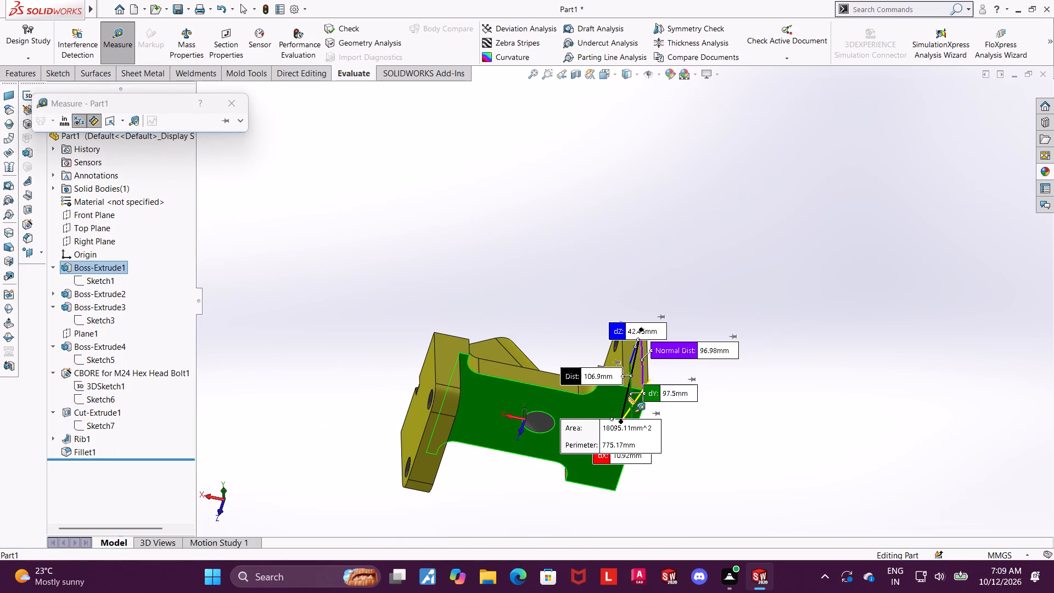
pyautogui.scroll(-1, 751, 395)
pyautogui.scroll(-1, 693, 348)
pyautogui.scroll(-1, 590, 329)
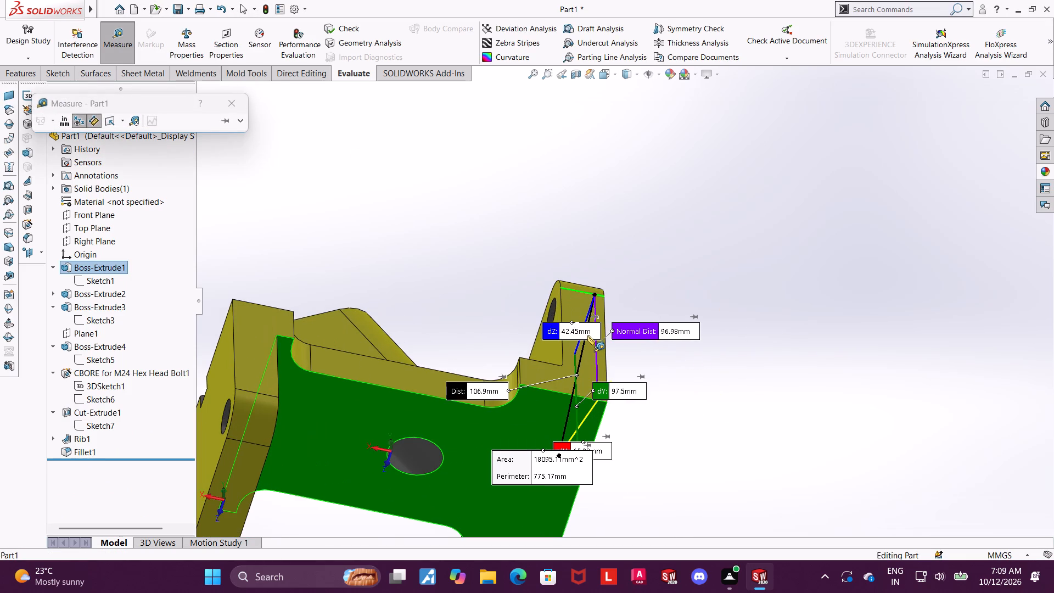
pyautogui.scroll(-1, 624, 417)
pyautogui.scroll(1, 629, 382)
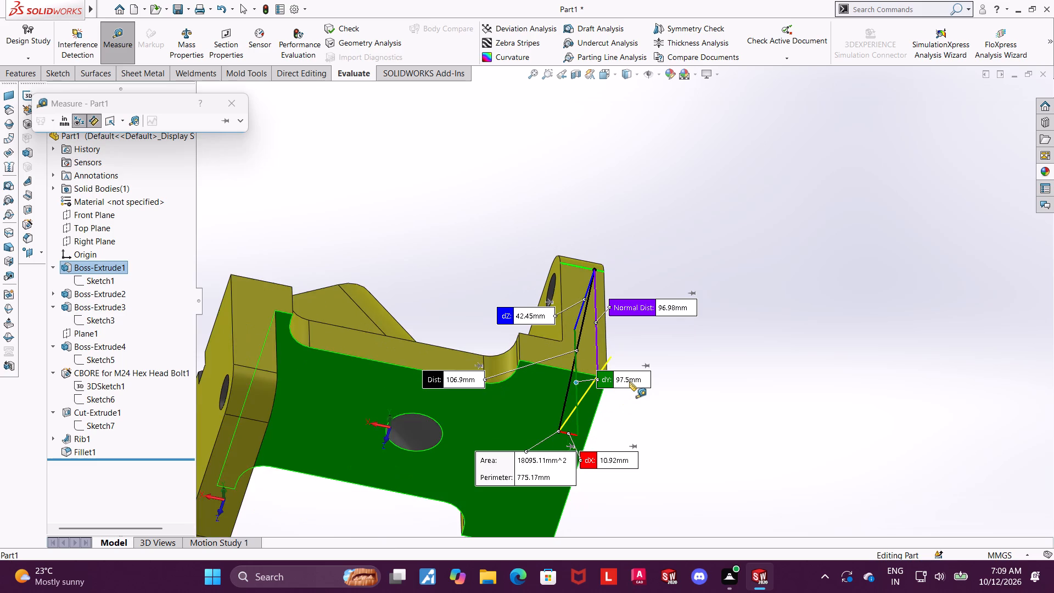
pyautogui.press('Escape')
# Measure the diameter of the through bore inside the angled boss's counterbored hole.
pyautogui.scroll(2, 648, 382)
pyautogui.scroll(1, 652, 334)
pyautogui.moveTo(653, 334); pyautogui.dragTo(673, 423, button='middle')
pyautogui.moveTo(641, 343); pyautogui.dragTo(642, 348, button='middle')
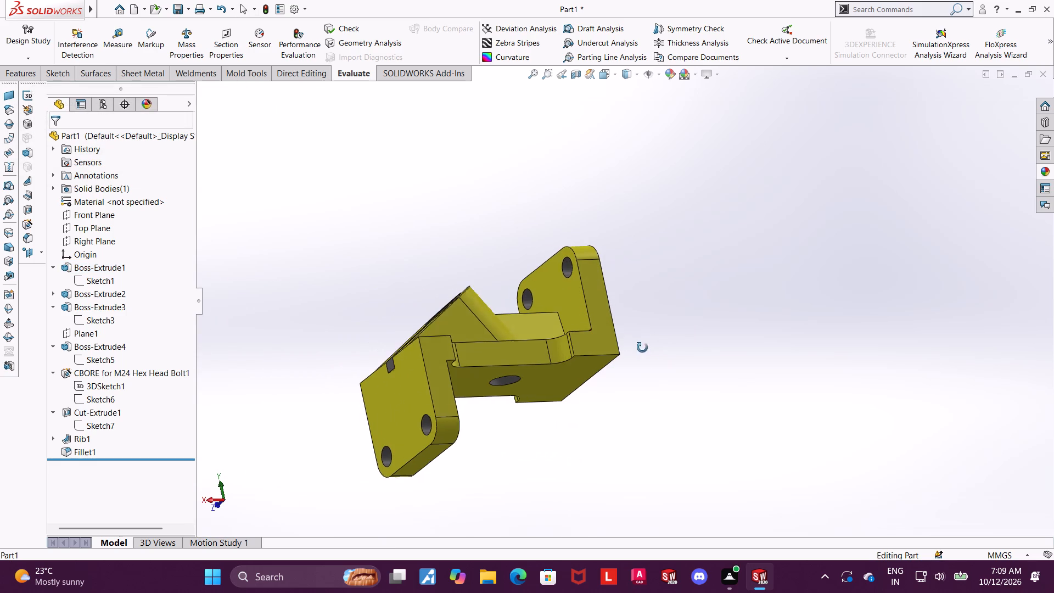
pyautogui.moveTo(642, 348); pyautogui.dragTo(682, 449, button='middle')
pyautogui.scroll(3, 682, 450)
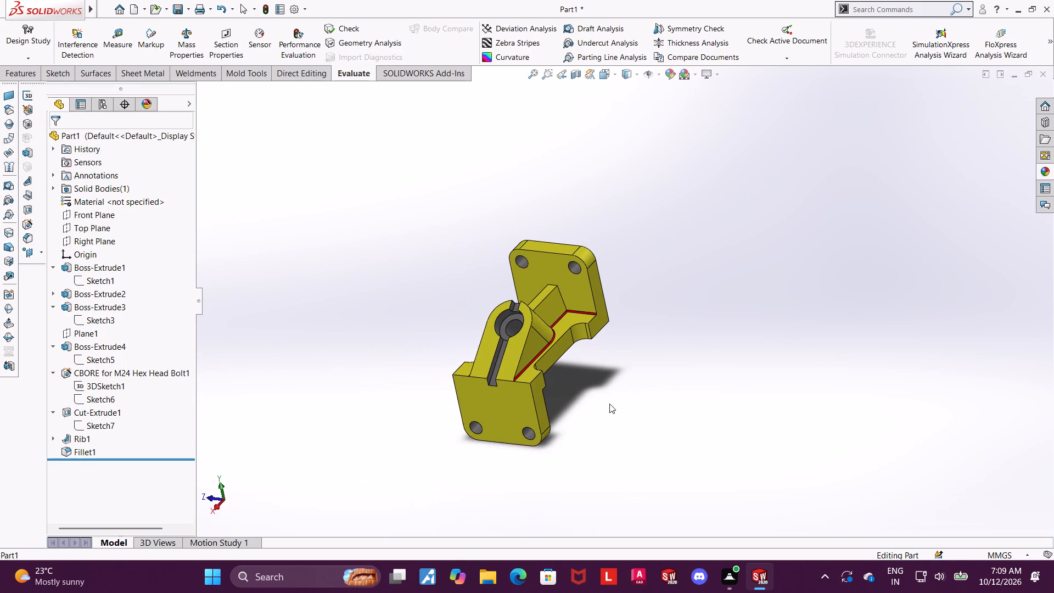
pyautogui.scroll(-3, 598, 388)
pyautogui.click(133, 40)
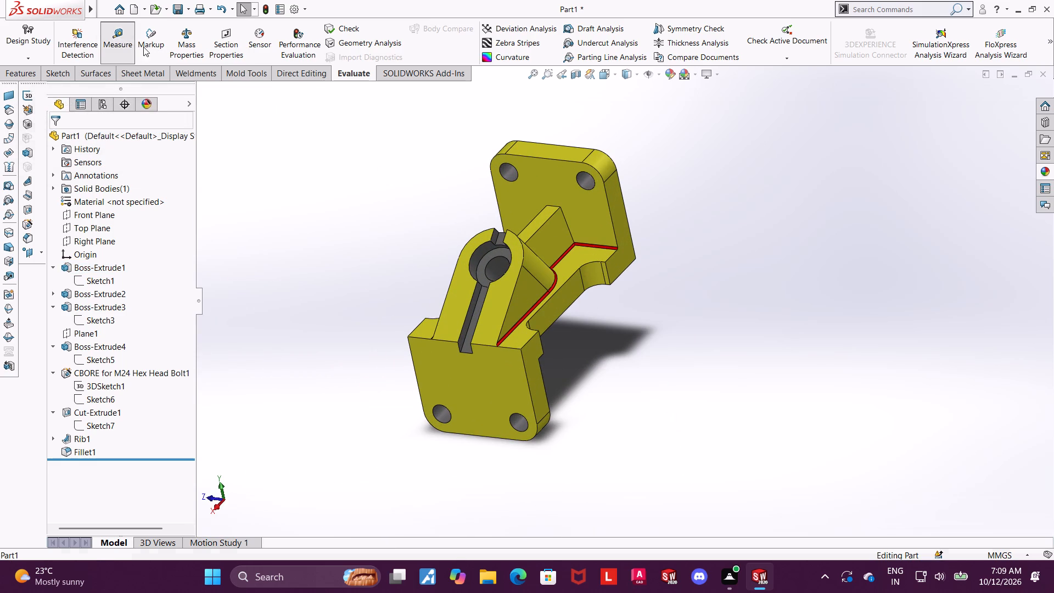
pyautogui.scroll(-4, 530, 205)
pyautogui.click(484, 365)
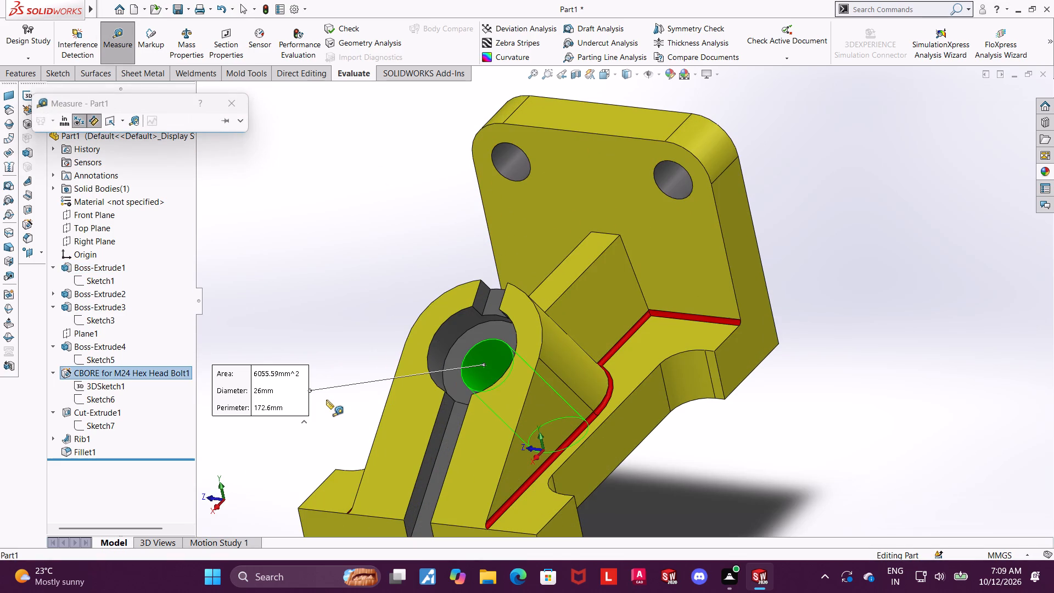
pyautogui.scroll(1, 463, 407)
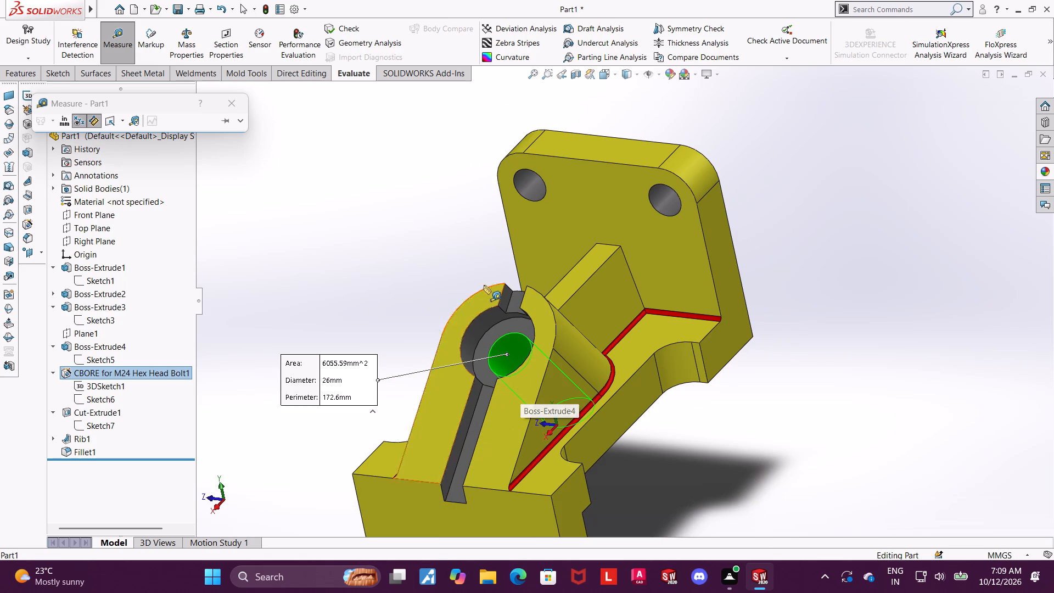
pyautogui.press('Escape')
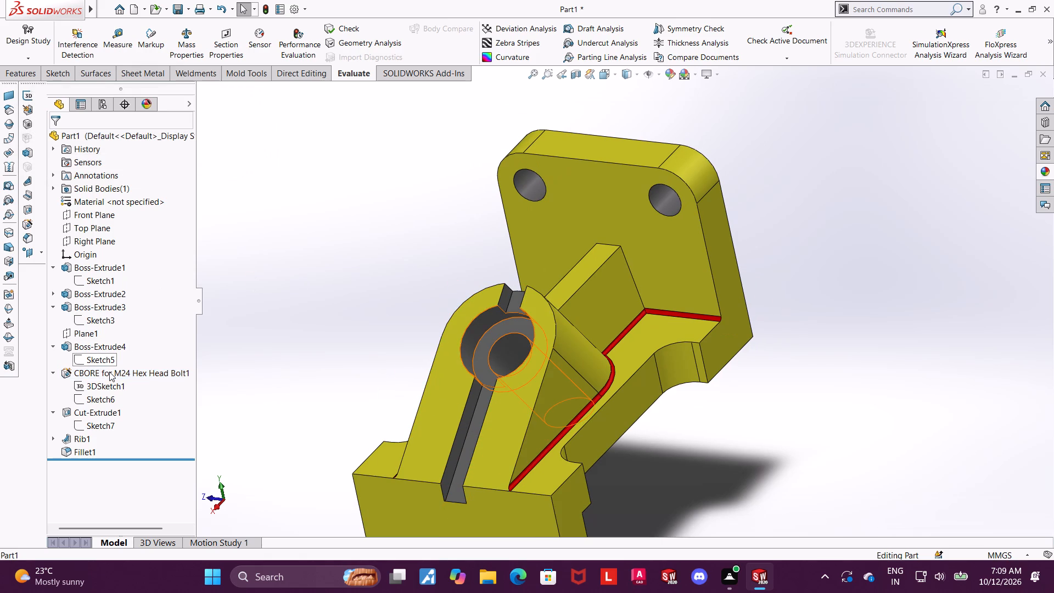
# Select the CBORE for M24 Hex Head Bolt1 feature and examine the dimensions of the counterbored hole.
pyautogui.click(109, 372)
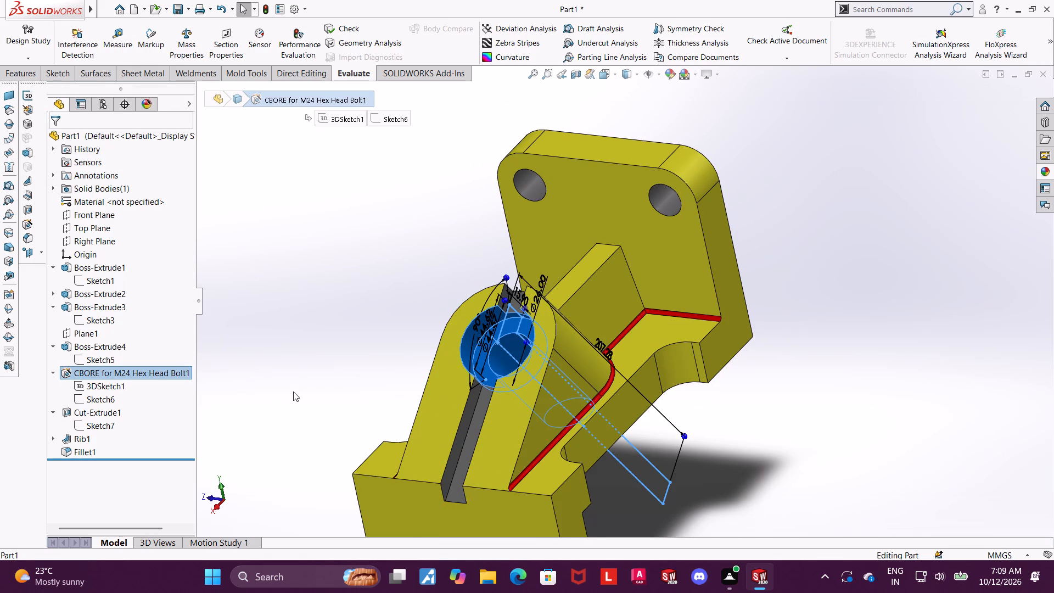
pyautogui.scroll(1, 293, 391)
pyautogui.scroll(1, 342, 384)
pyautogui.scroll(-2, 347, 381)
pyautogui.scroll(2, 571, 383)
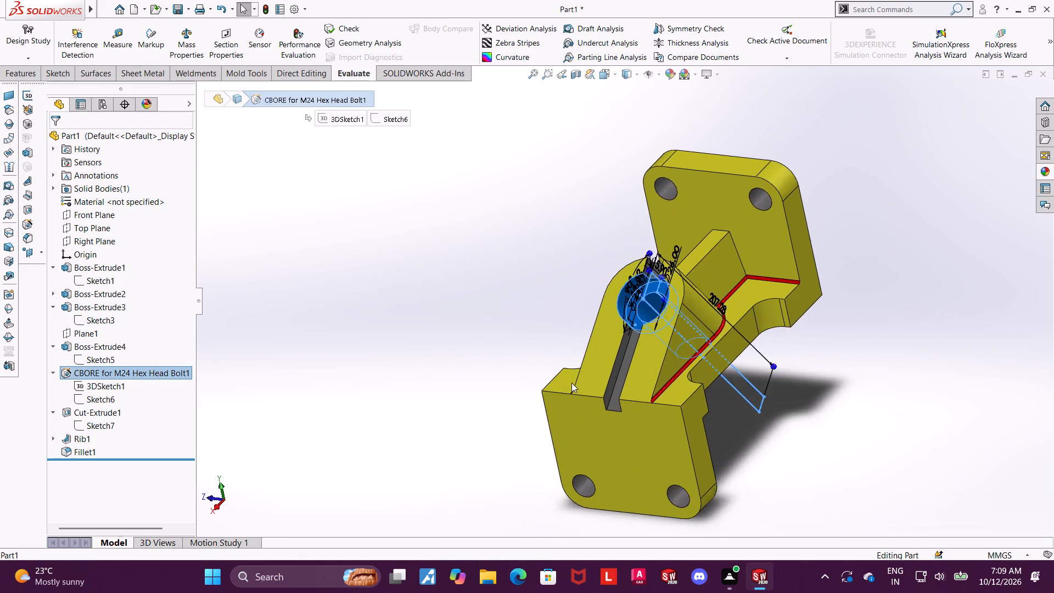
pyautogui.scroll(2, 571, 383)
pyautogui.scroll(-3, 574, 376)
pyautogui.scroll(5, 574, 376)
pyautogui.scroll(-3, 596, 301)
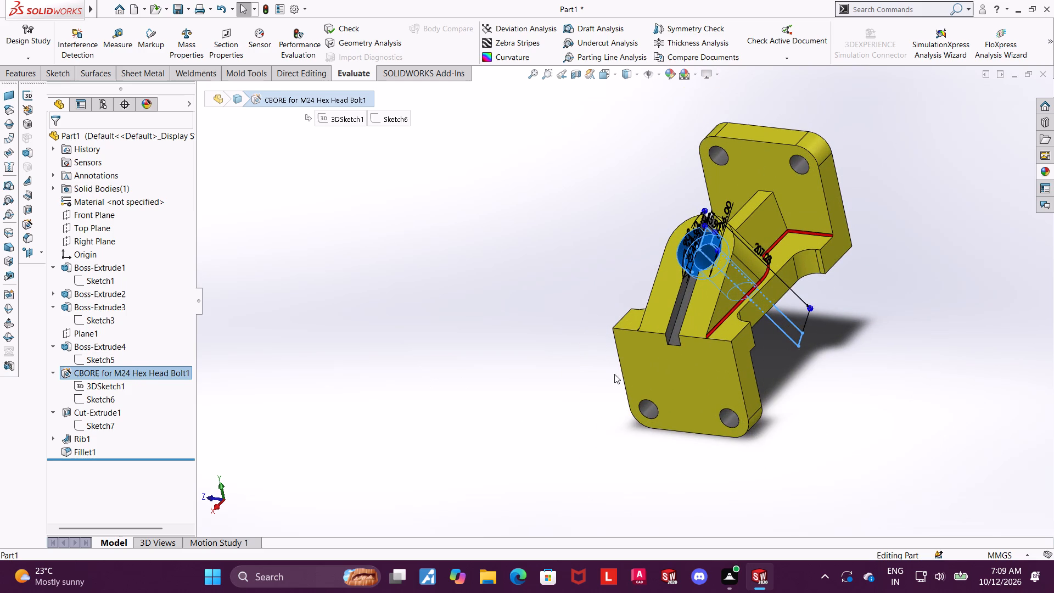
pyautogui.scroll(2, 620, 374)
pyautogui.scroll(-2, 793, 236)
pyautogui.press('Escape')
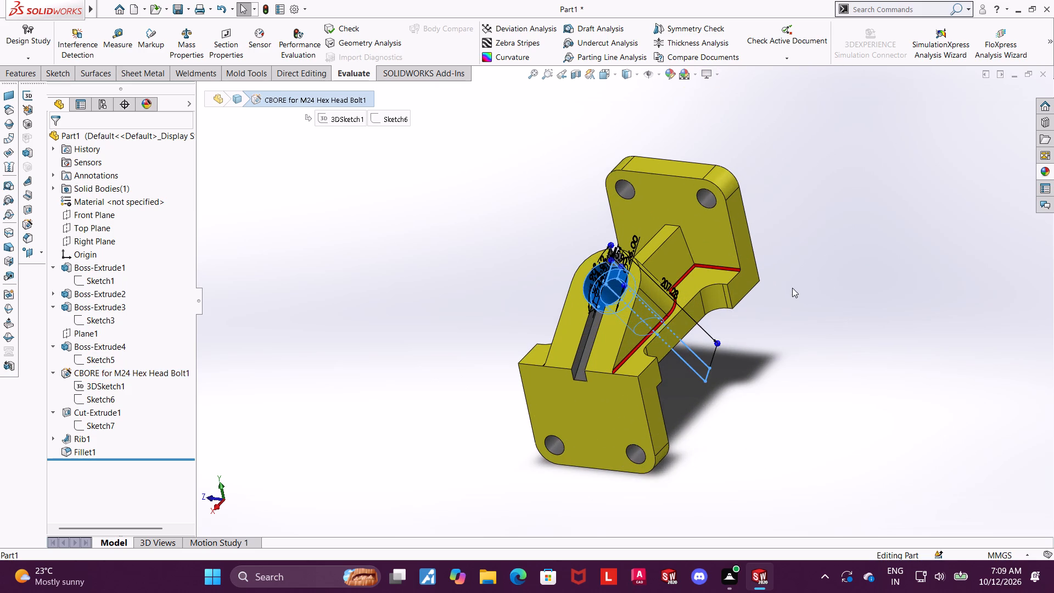
pyautogui.scroll(-2, 792, 289)
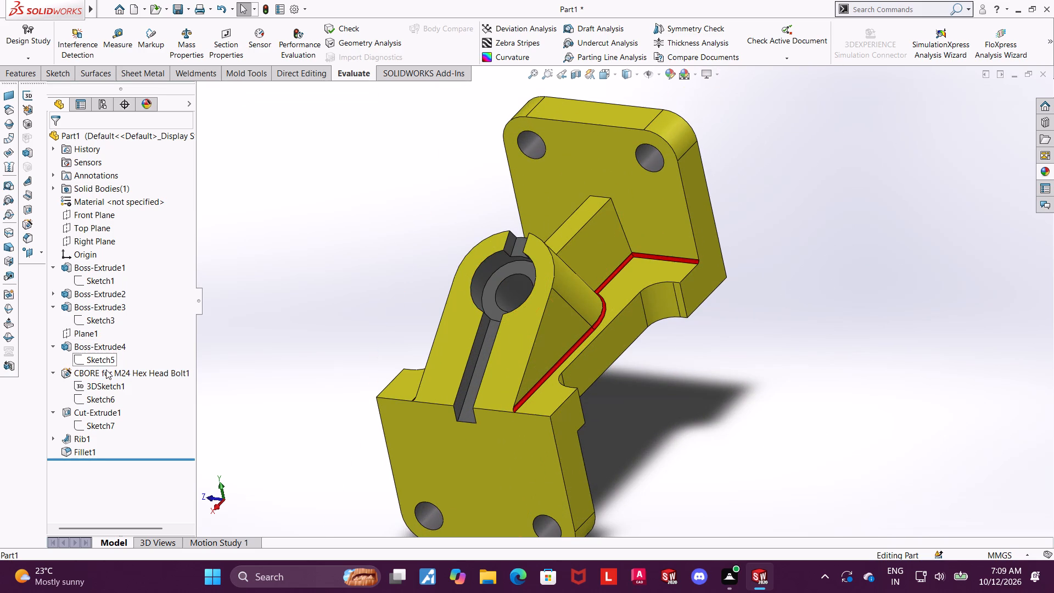
pyautogui.click(106, 370)
pyautogui.scroll(2, 586, 391)
pyautogui.scroll(-2, 598, 317)
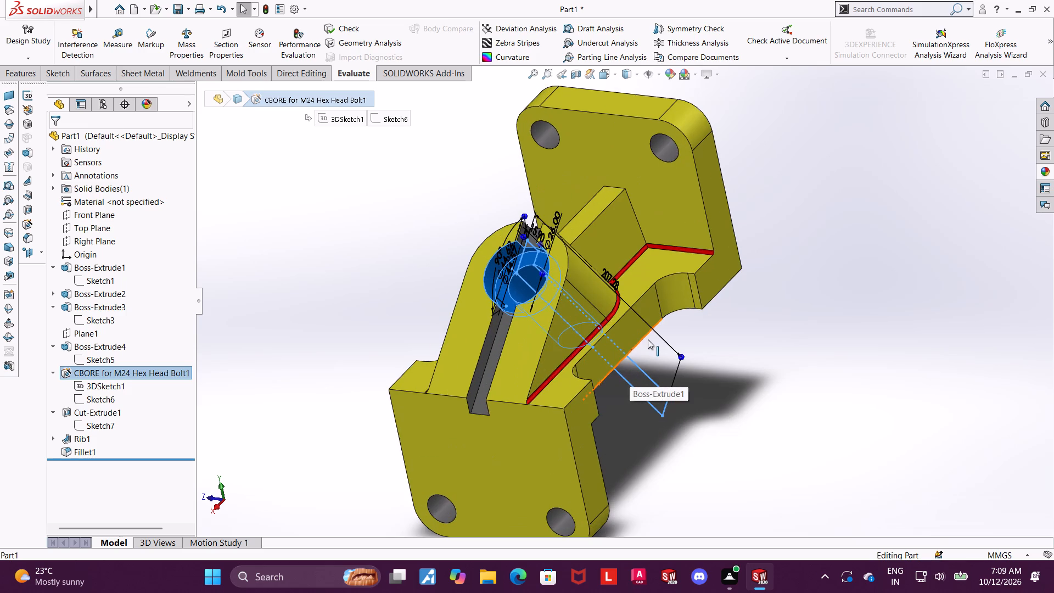
pyautogui.scroll(2, 648, 339)
pyautogui.scroll(-2, 581, 322)
pyautogui.press('Escape')
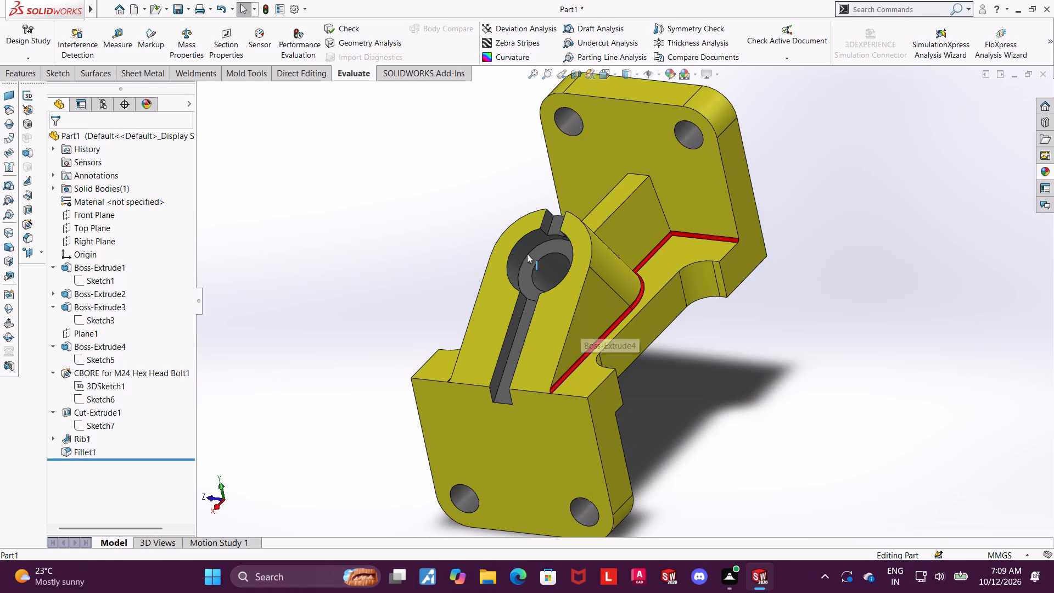
# Measure the counterbore's depth from the angled boss's slotted face to the counterbore floor.
pyautogui.scroll(-4, 527, 254)
pyautogui.click(116, 36)
pyautogui.click(489, 261)
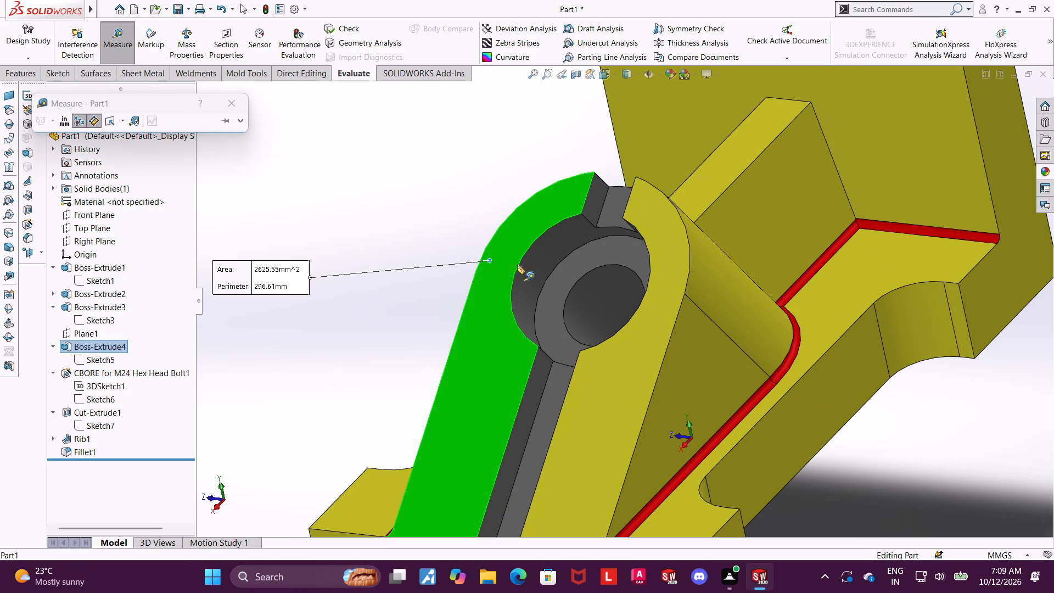
pyautogui.click(558, 274)
pyautogui.scroll(1, 560, 306)
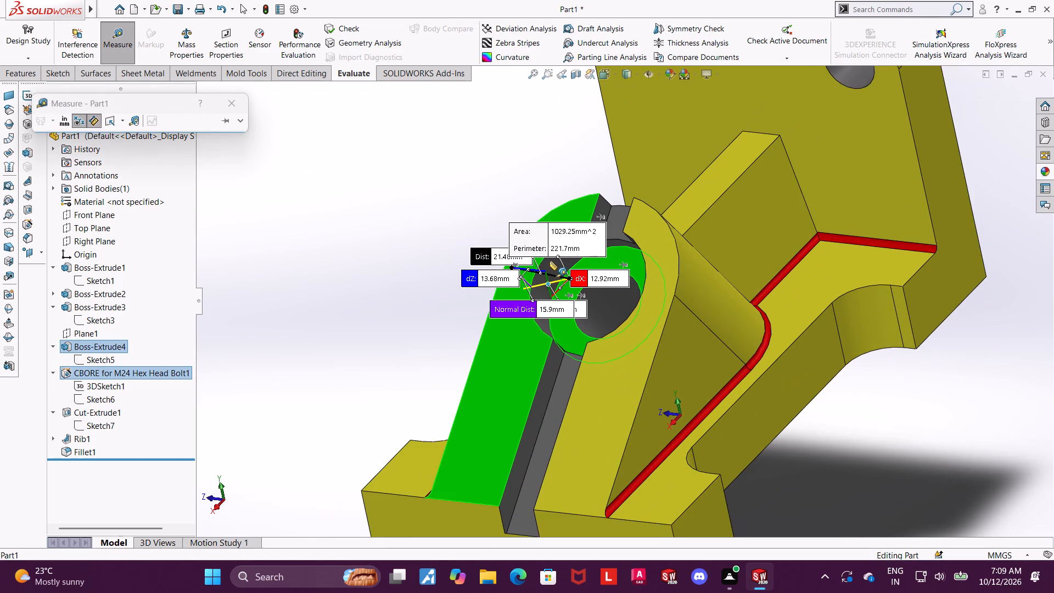
pyautogui.scroll(-2, 550, 261)
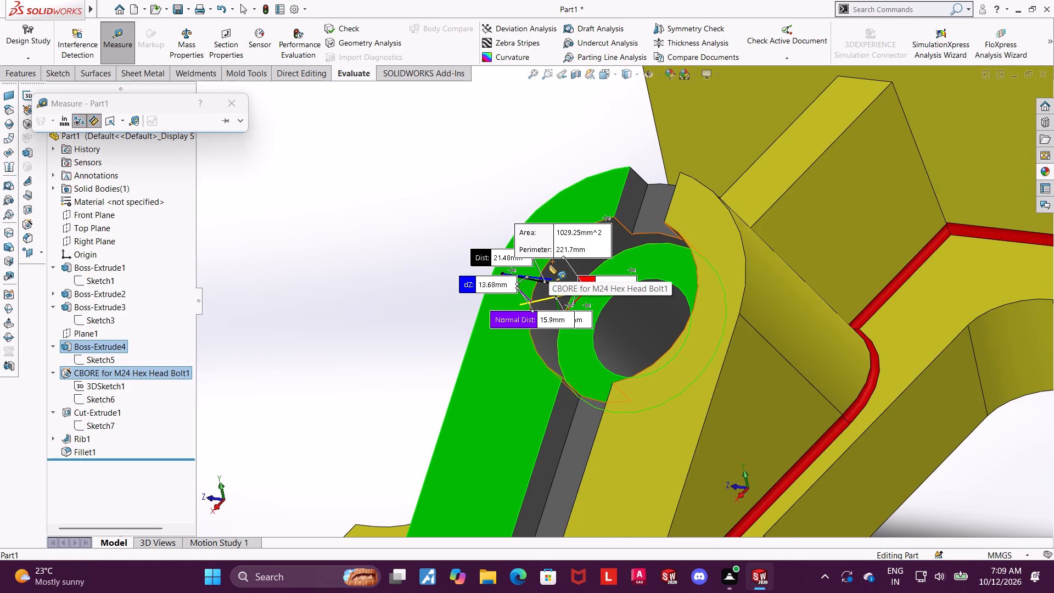
# Examine the measurement between the angled boss's slotted face and the counterbore floor up close.
pyautogui.scroll(-2, 549, 265)
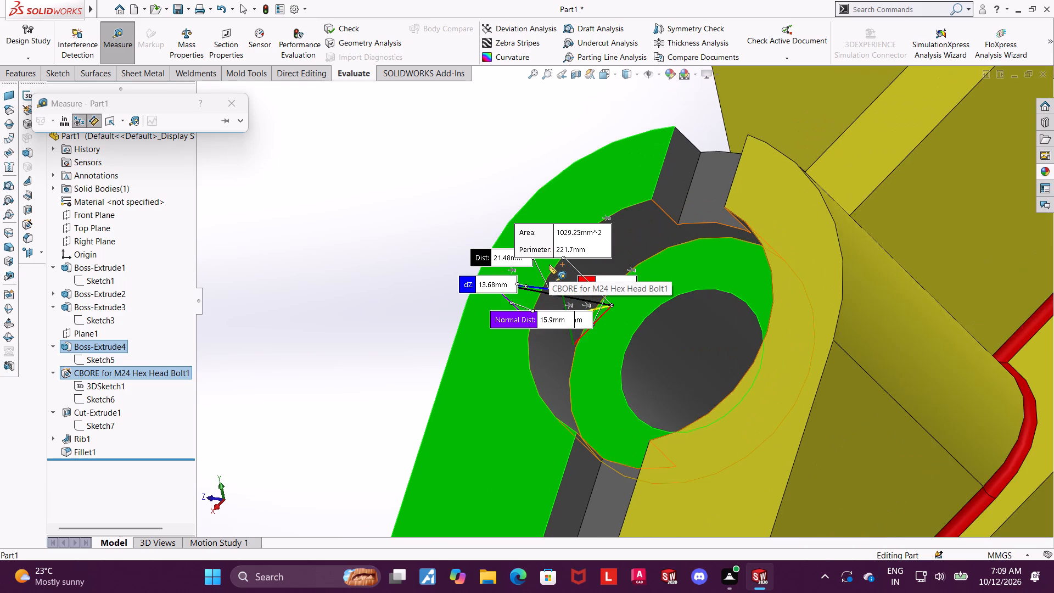
pyautogui.scroll(2, 549, 265)
pyautogui.scroll(-2, 620, 301)
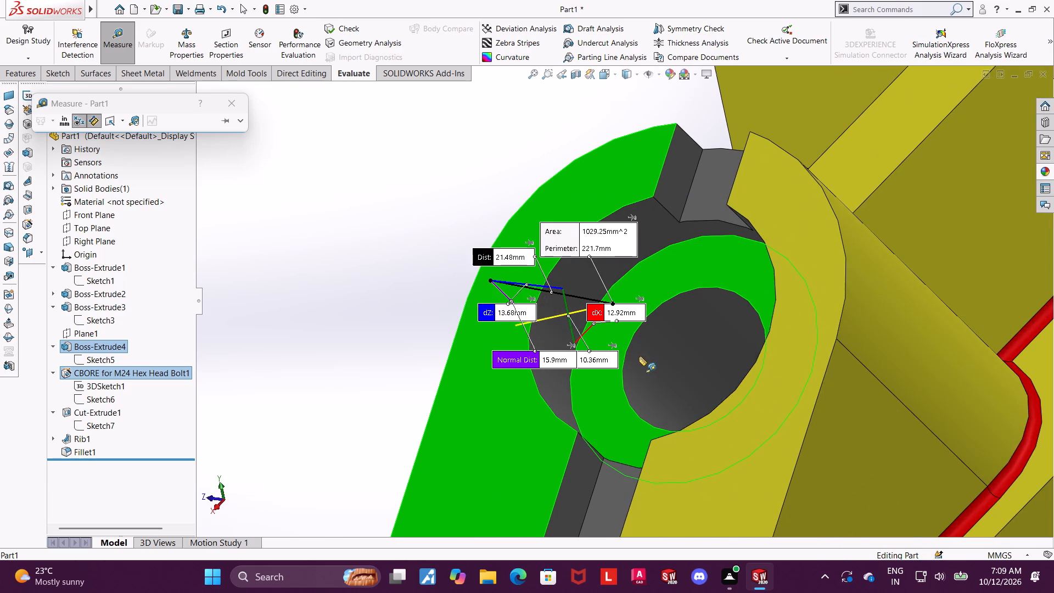
pyautogui.scroll(-1, 628, 355)
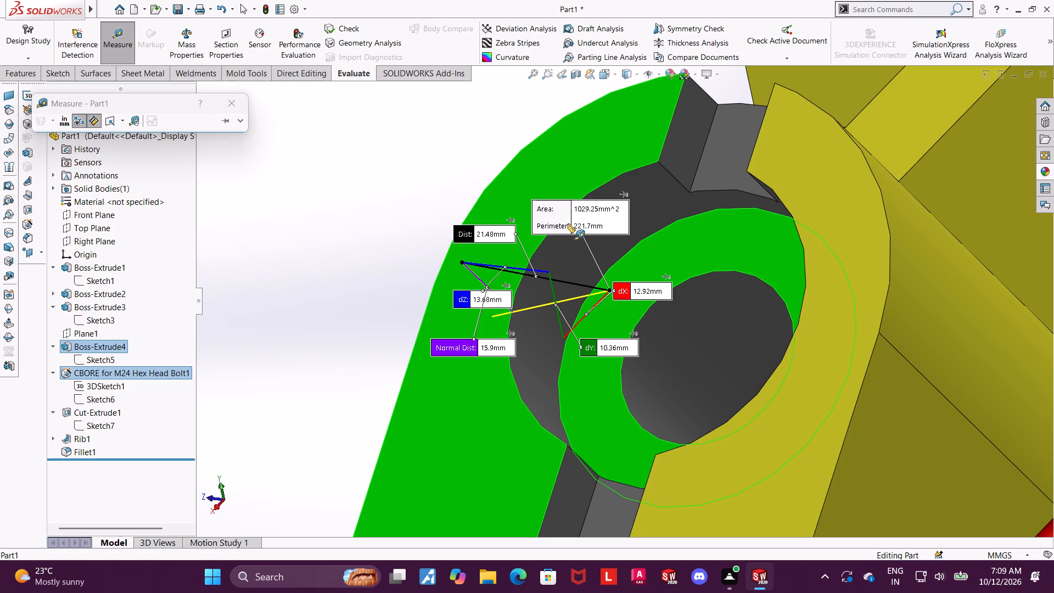
pyautogui.scroll(1, 568, 223)
pyautogui.press('Escape')
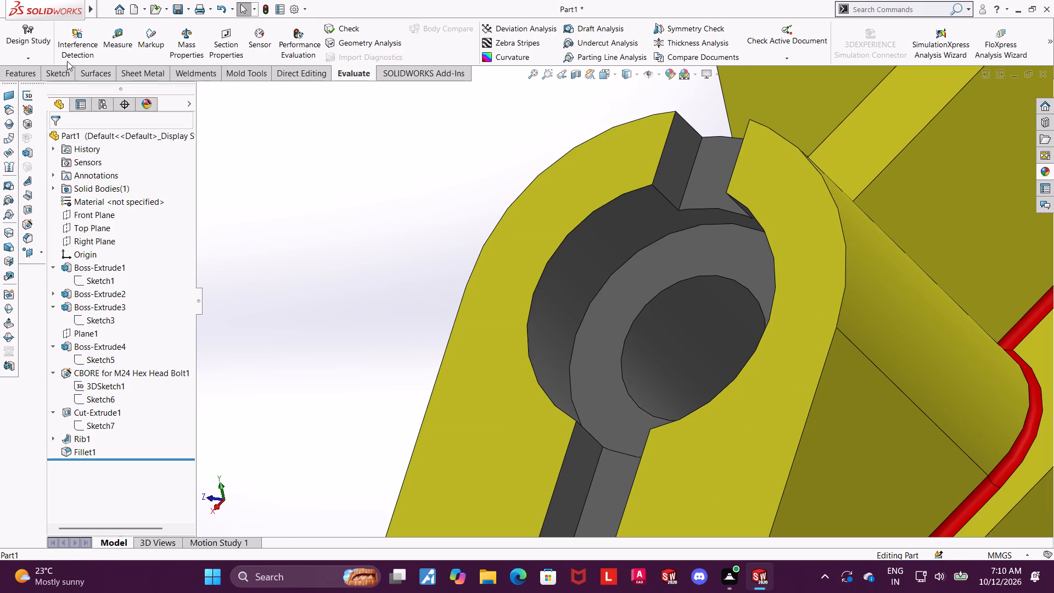
# Measure the slot's depth from the angled boss's sloped face to the slot floor.
pyautogui.click(116, 30)
pyautogui.click(641, 165)
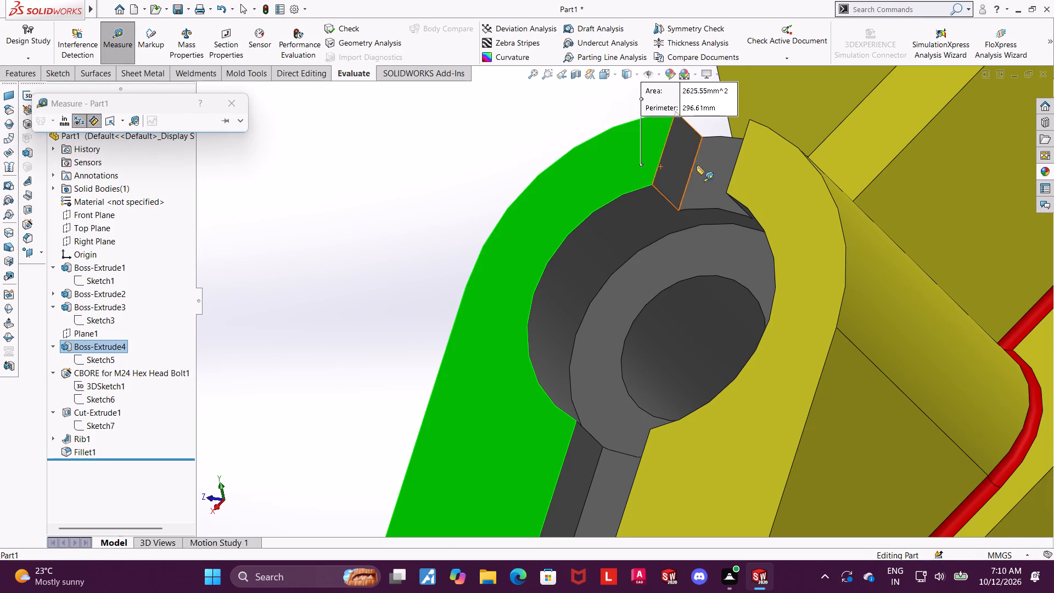
pyautogui.click(705, 165)
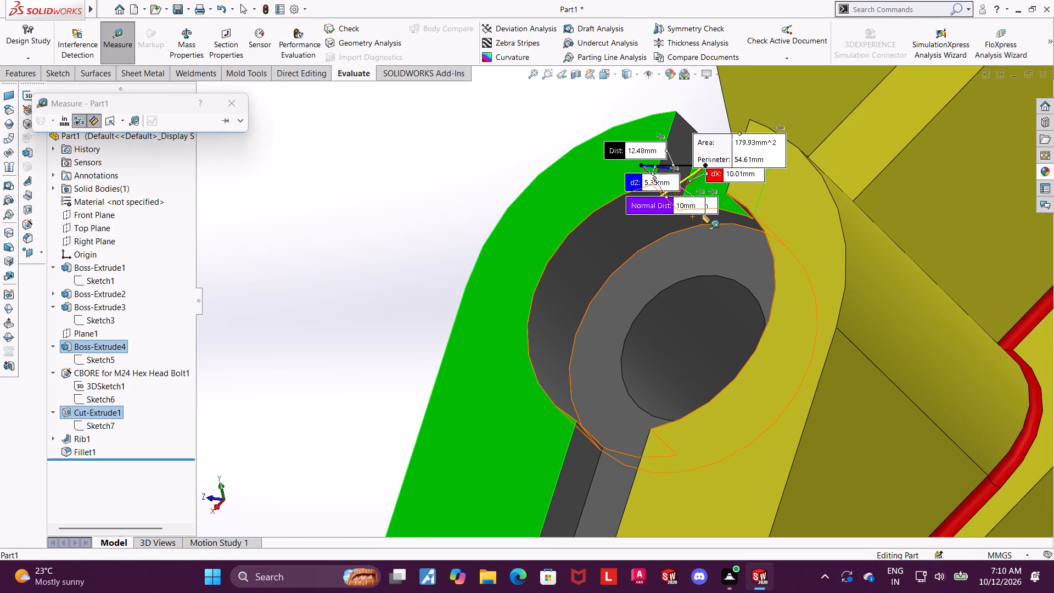
pyautogui.scroll(5, 714, 219)
pyautogui.press('Escape')
pyautogui.scroll(2, 875, 301)
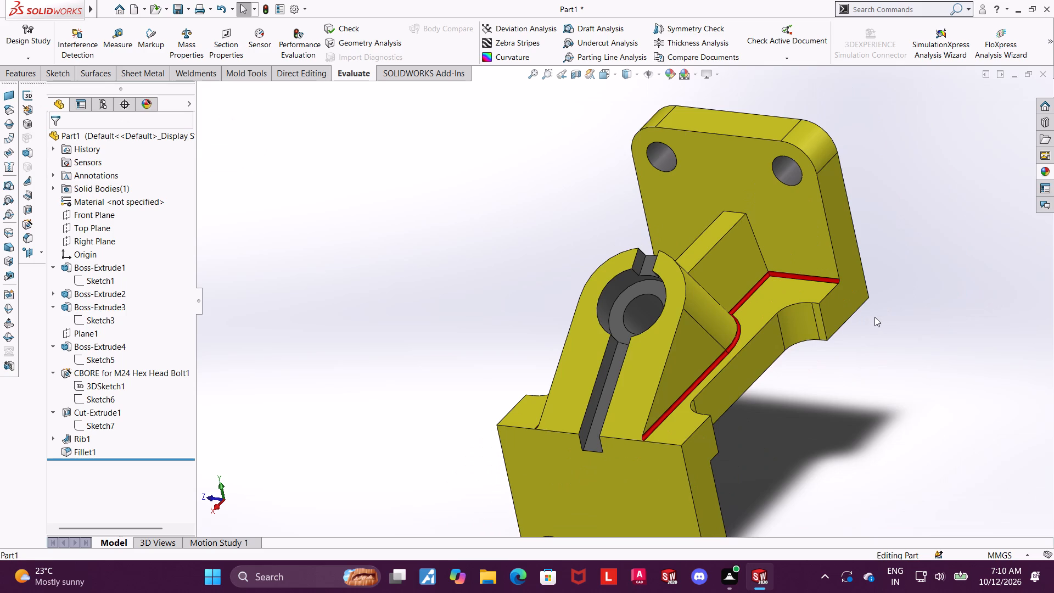
# Try to measure the red fillet along the rib's base near the upright end plate.
pyautogui.click(115, 34)
pyautogui.scroll(-4, 726, 281)
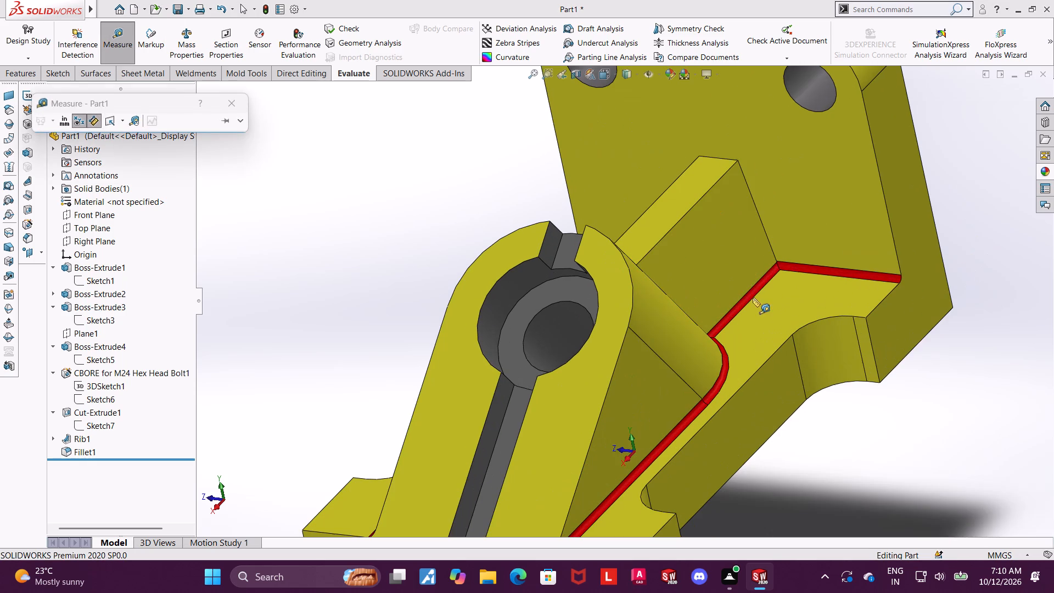
pyautogui.click(766, 268)
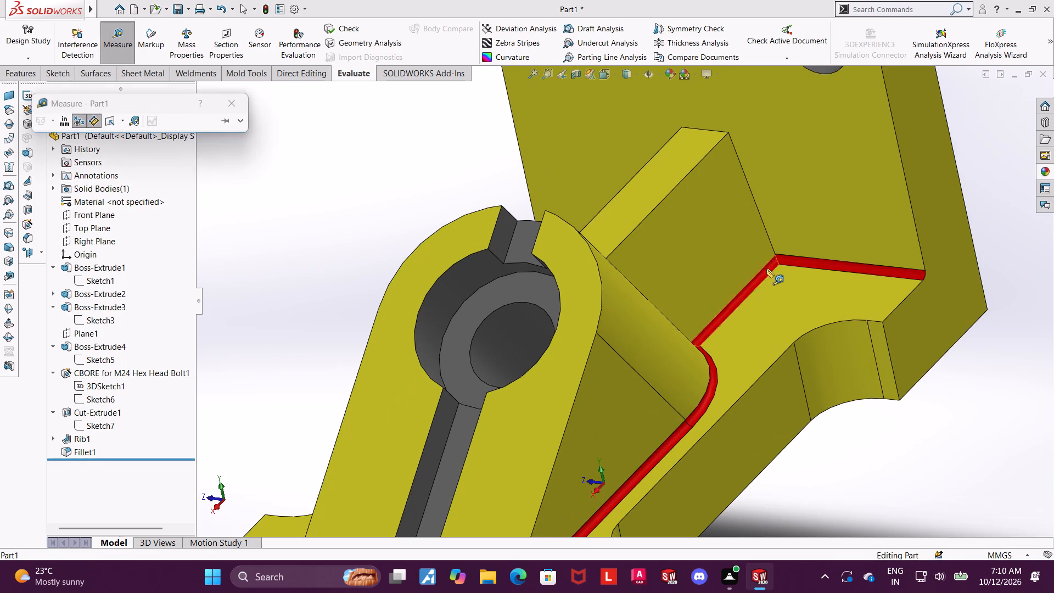
pyautogui.scroll(2, 767, 268)
pyautogui.press('Escape')
pyautogui.scroll(2, 793, 289)
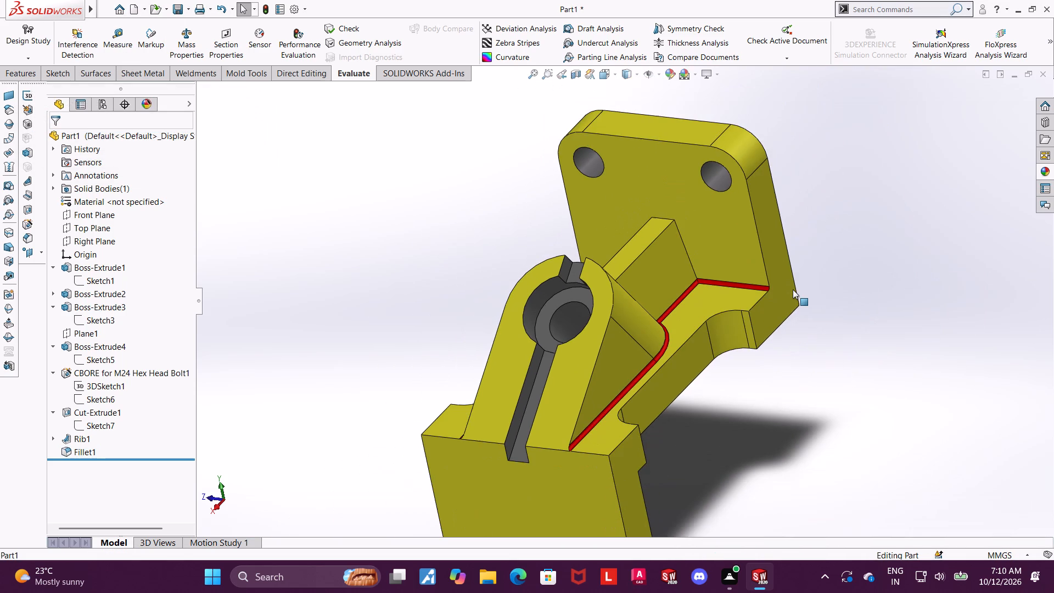
# Switch the bracket's display style to Wireframe.
pyautogui.scroll(-2, 793, 289)
pyautogui.moveTo(798, 289); pyautogui.dragTo(790, 318, button='middle')
pyautogui.scroll(3, 788, 321)
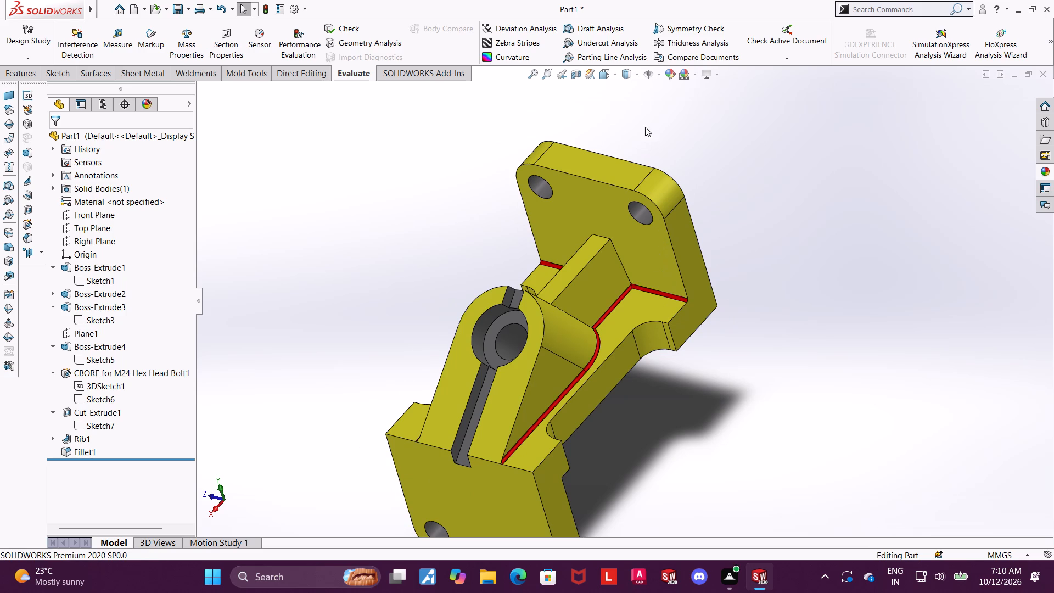
pyautogui.click(636, 79)
pyautogui.click(632, 156)
pyautogui.scroll(3, 651, 178)
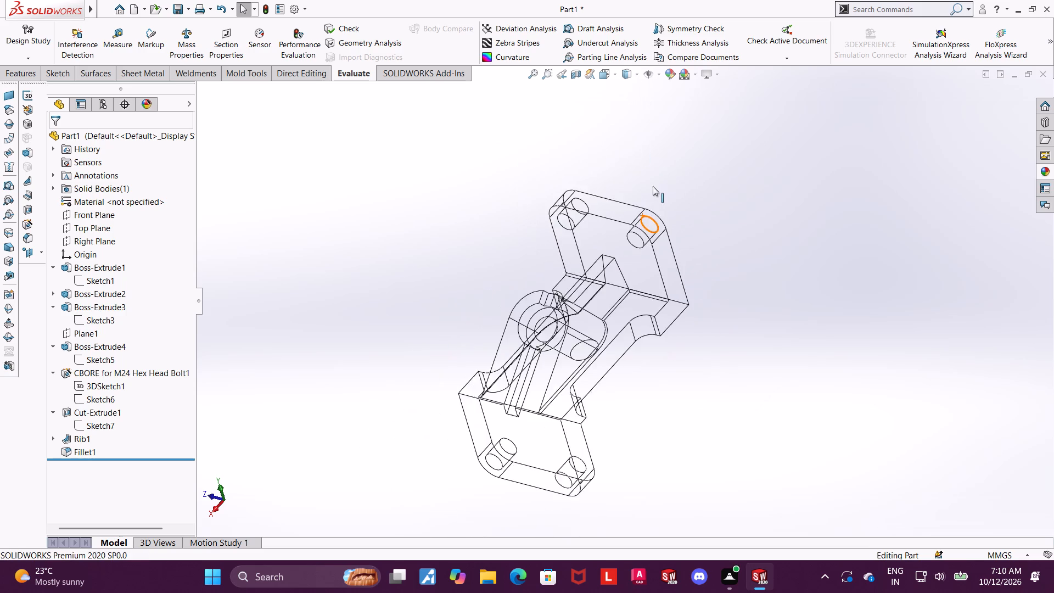
# Examine the wireframe bracket's side profile and hidden hole edges in the Back view.
pyautogui.click(610, 78)
pyautogui.click(571, 383)
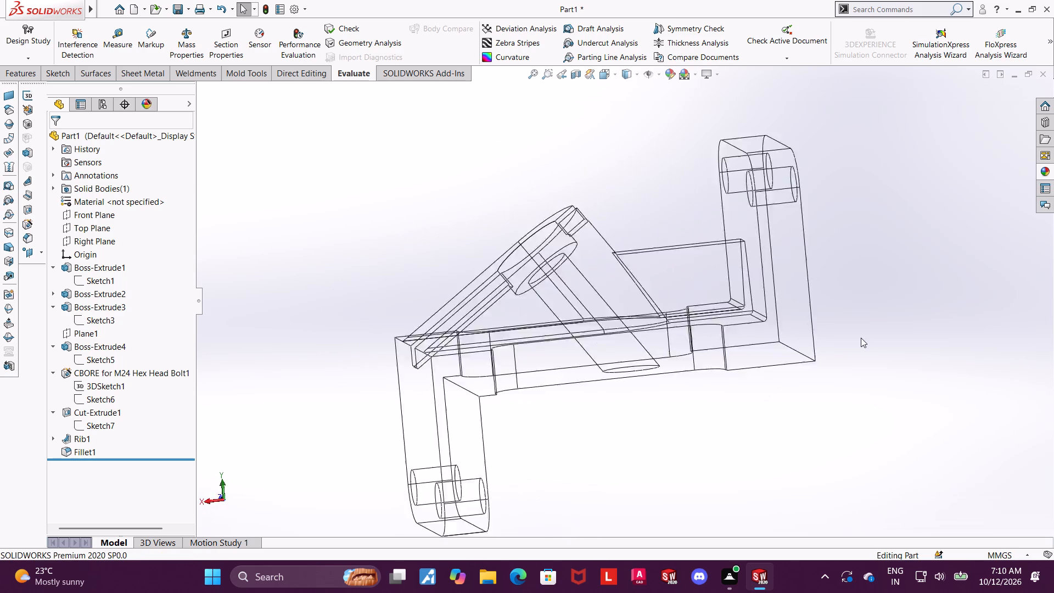
pyautogui.scroll(2, 862, 337)
pyautogui.scroll(-1, 716, 293)
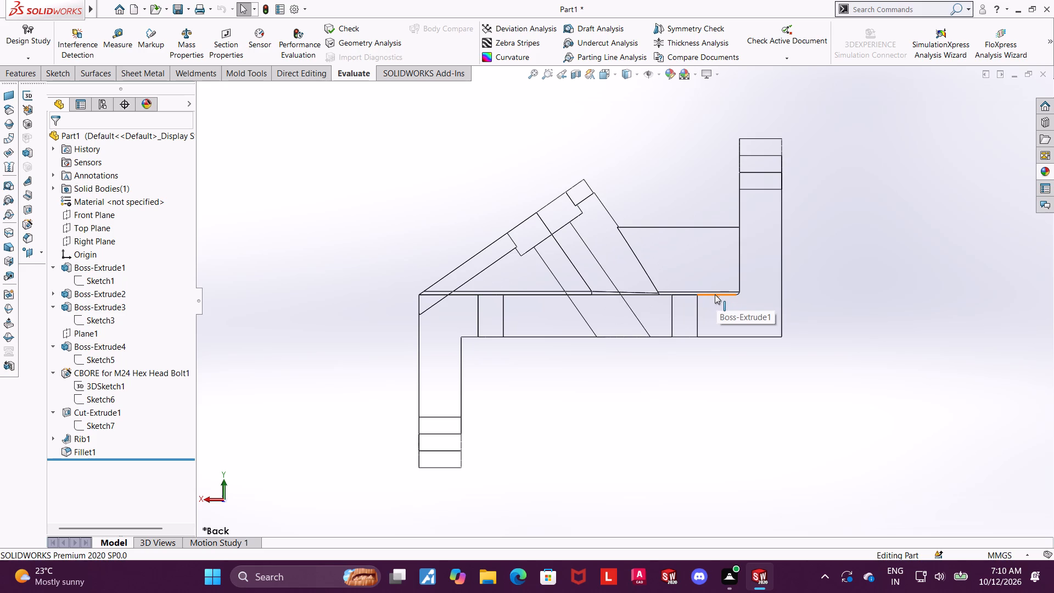
pyautogui.scroll(1, 714, 303)
pyautogui.scroll(-2, 719, 264)
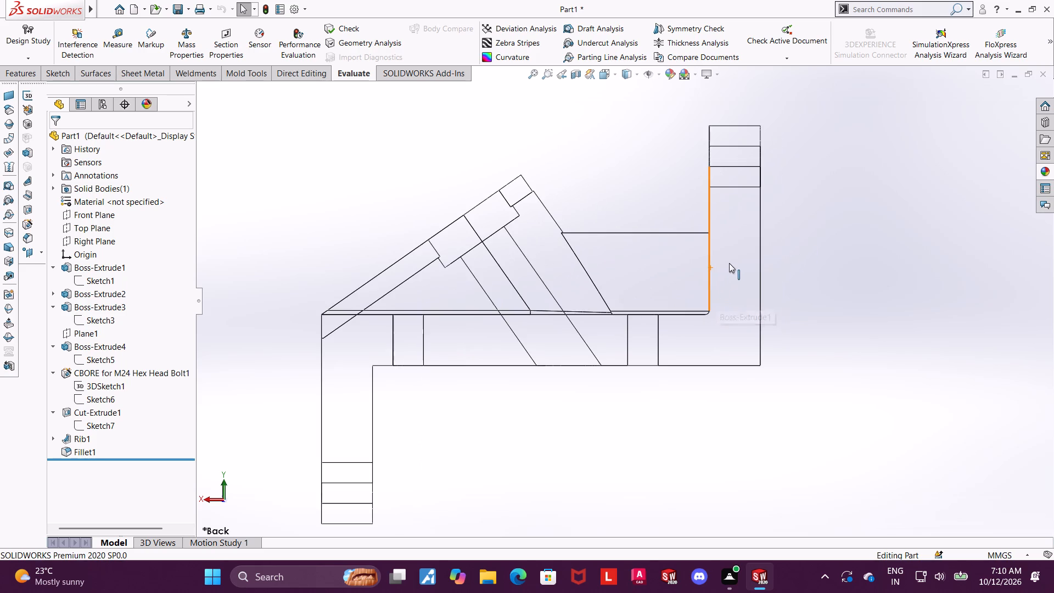
pyautogui.scroll(1, 683, 318)
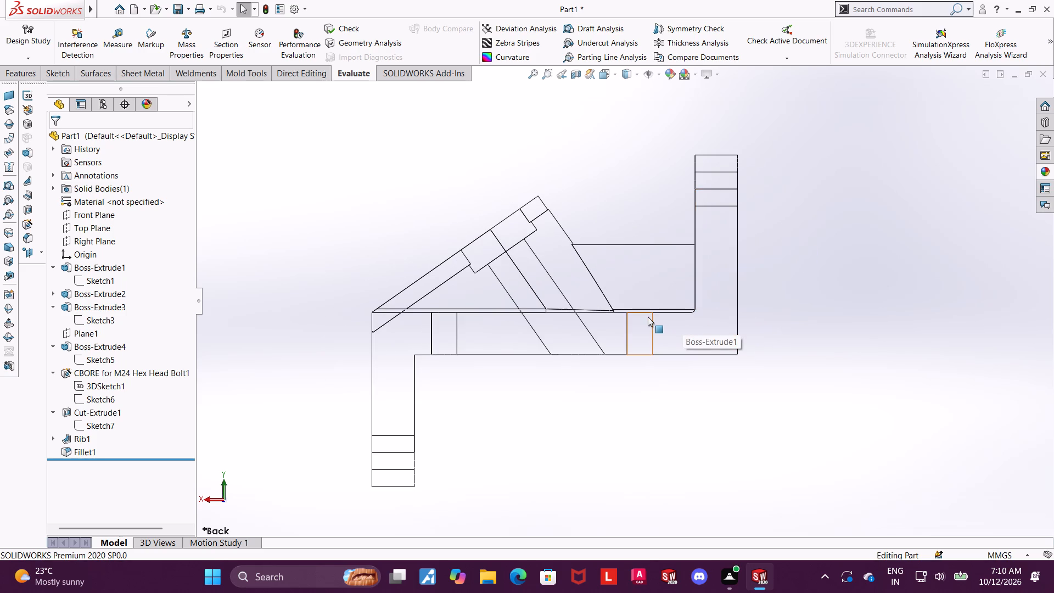
pyautogui.scroll(1, 643, 301)
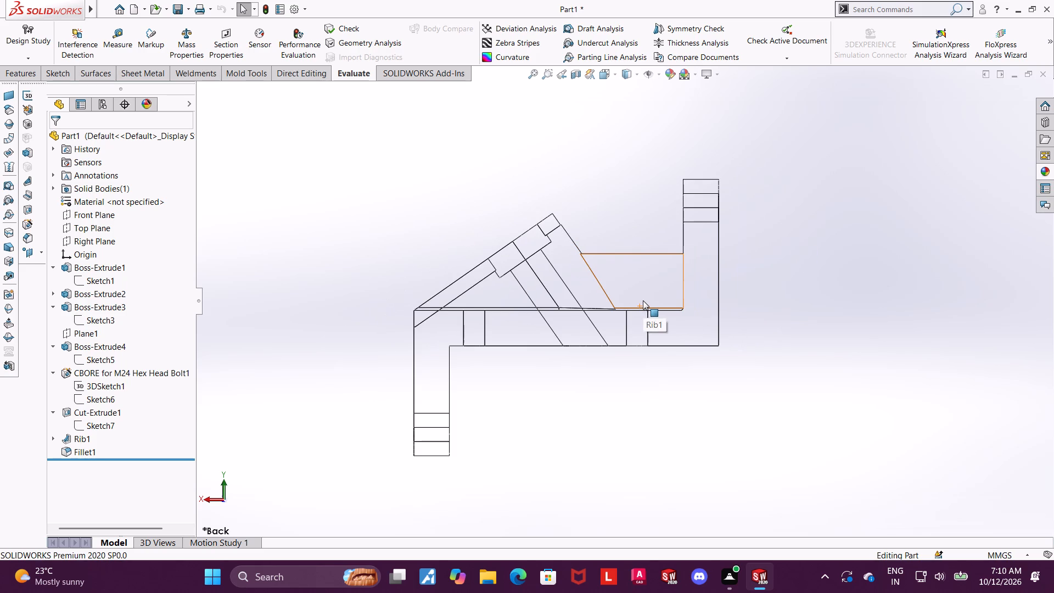
pyautogui.scroll(-1, 643, 300)
pyautogui.scroll(1, 643, 301)
pyautogui.moveTo(643, 301); pyautogui.dragTo(689, 337, button='middle')
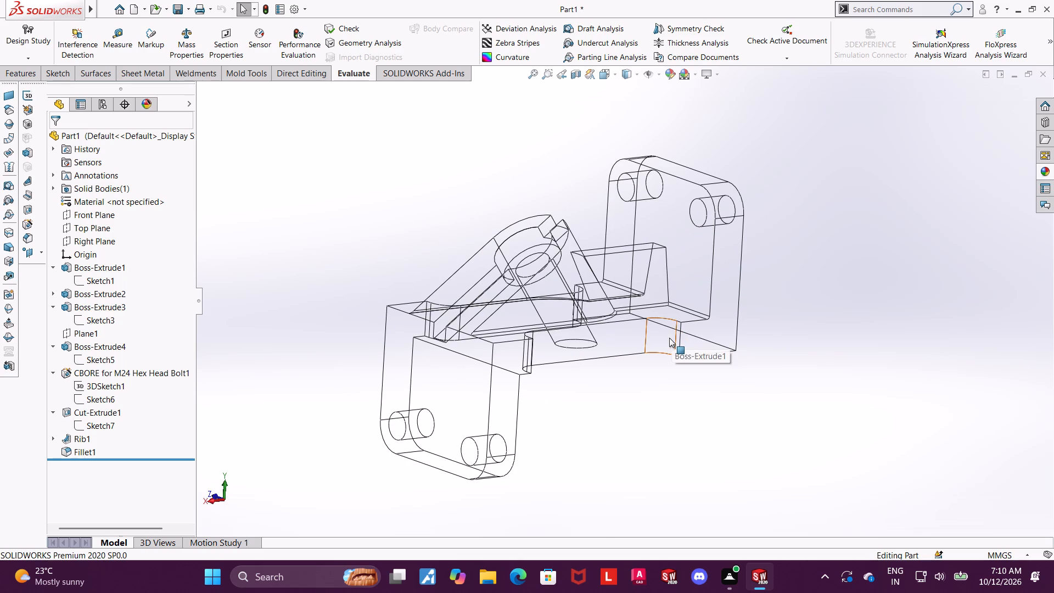
# Examine the wireframe bracket in the Isometric view, including the holes and base cutouts.
pyautogui.hotkey('ctrl', '7')
pyautogui.scroll(2, 696, 322)
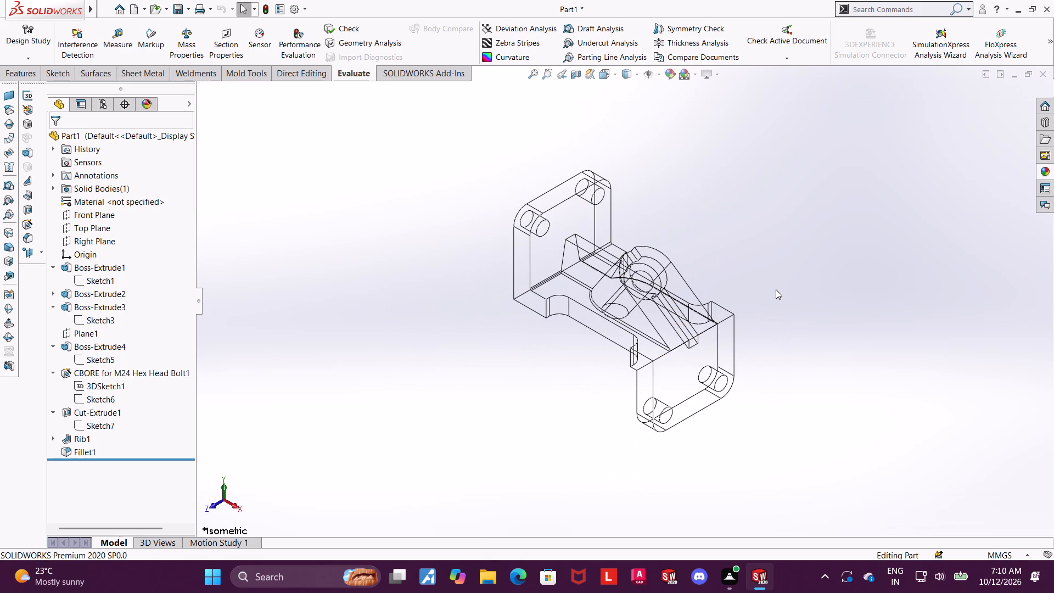
pyautogui.scroll(-1, 776, 289)
pyautogui.scroll(-3, 626, 493)
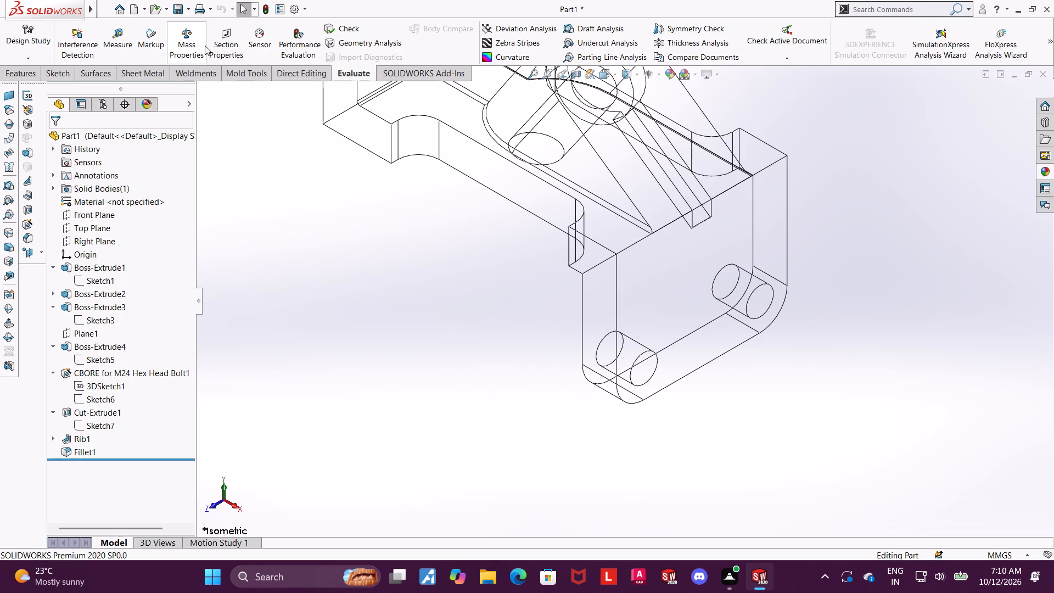
pyautogui.click(116, 40)
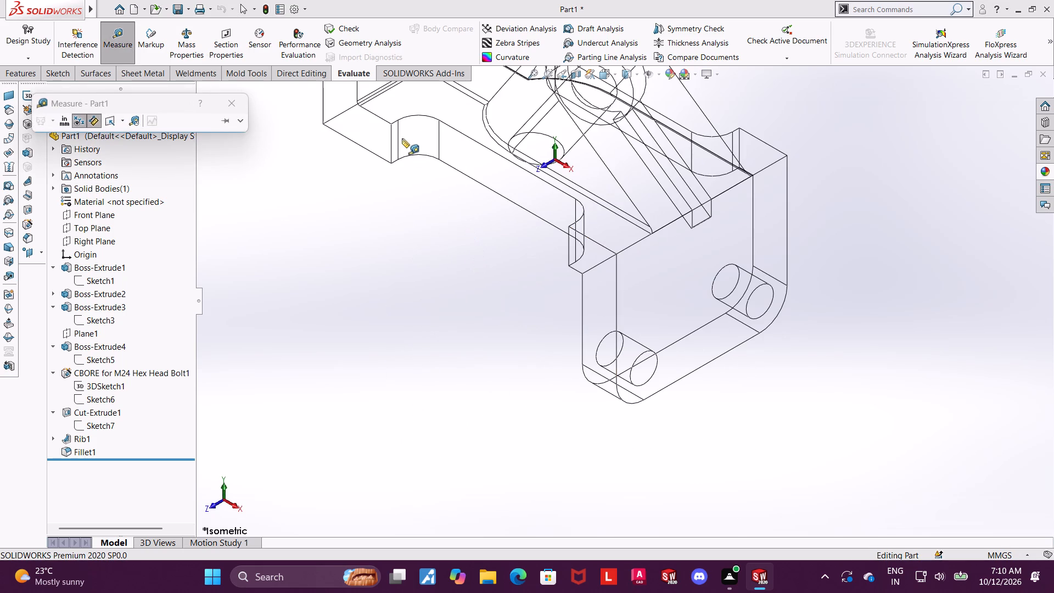
pyautogui.press('Escape')
pyautogui.scroll(3, 530, 244)
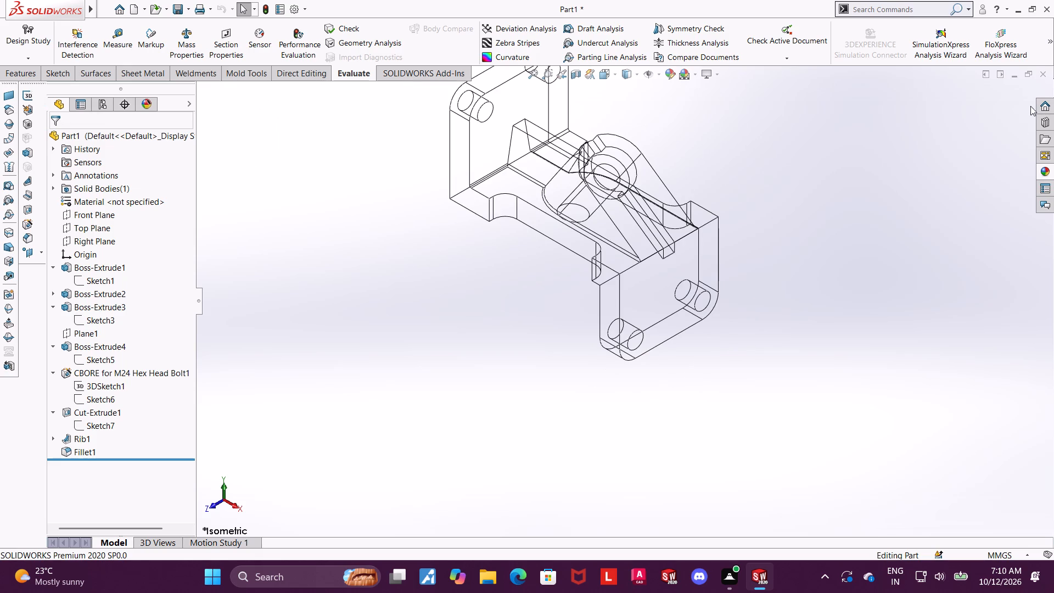
pyautogui.scroll(3, 669, 172)
pyautogui.scroll(-2, 608, 160)
pyautogui.scroll(-1, 599, 265)
# Restore the bracket's display style to Shaded With Edges.
pyautogui.click(632, 69)
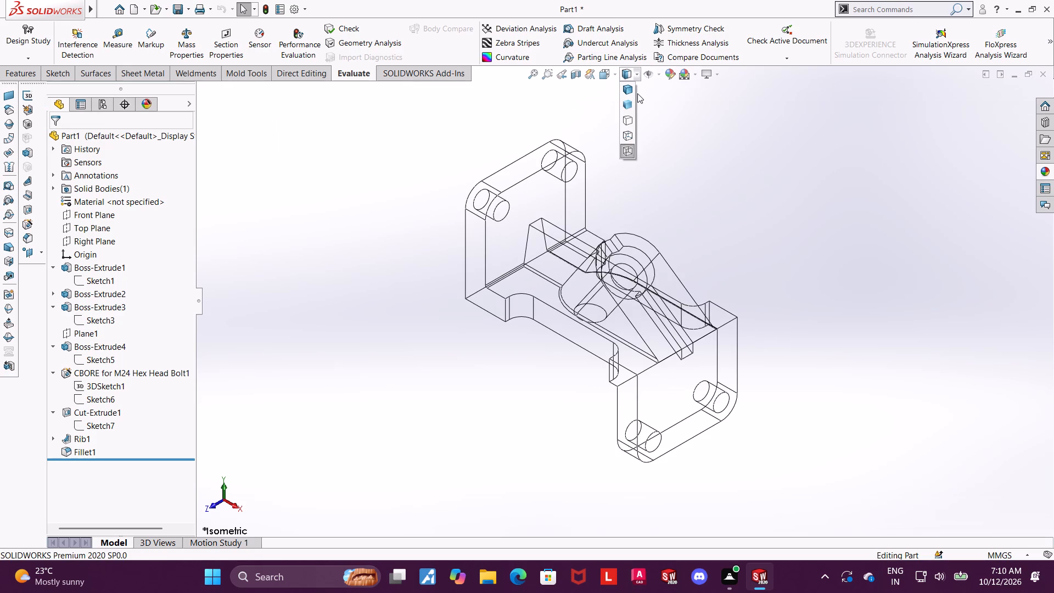
pyautogui.click(632, 84)
pyautogui.scroll(3, 717, 305)
pyautogui.moveTo(727, 328); pyautogui.dragTo(742, 304, button='middle')
pyautogui.press('Escape')
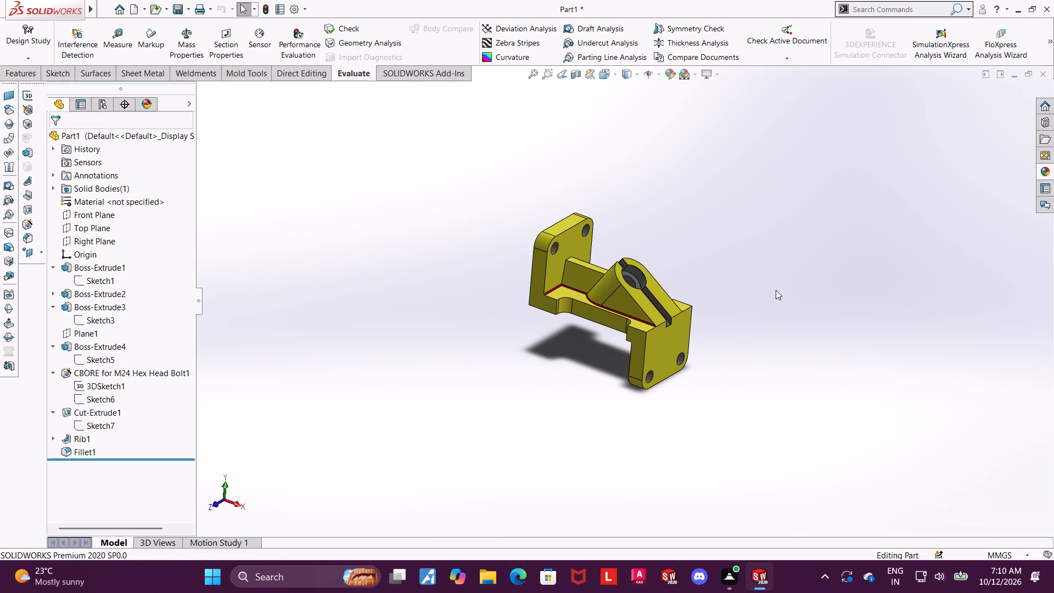
# Select Sketch1 of Boss-Extrude1, orient the view normal to it and examine the base profile's dimensions.
pyautogui.press('Escape')
pyautogui.click(85, 288)
pyautogui.press('Escape')
pyautogui.click(82, 282)
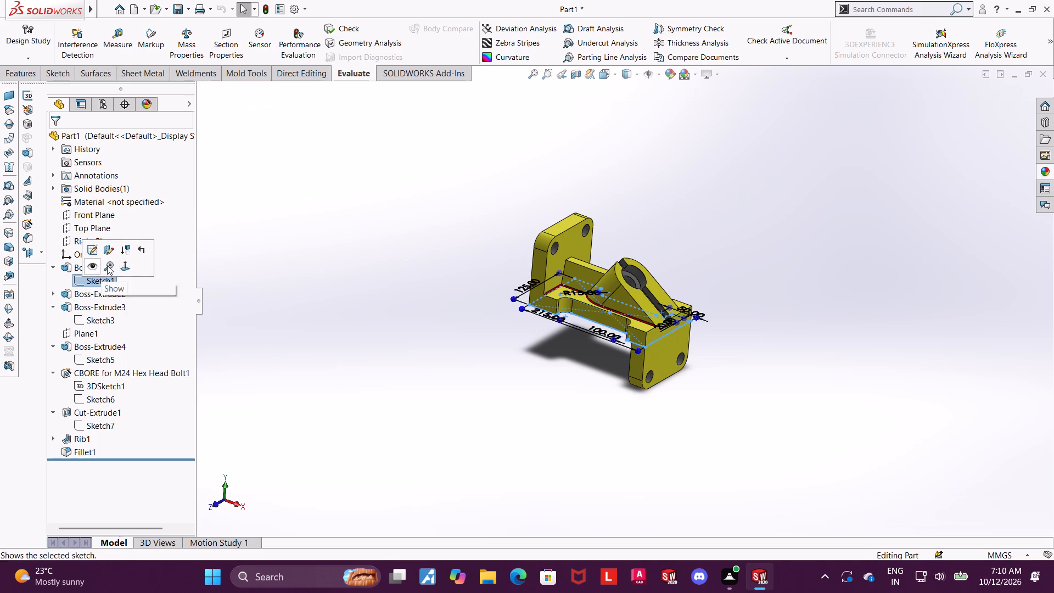
pyautogui.click(125, 265)
pyautogui.scroll(3, 653, 334)
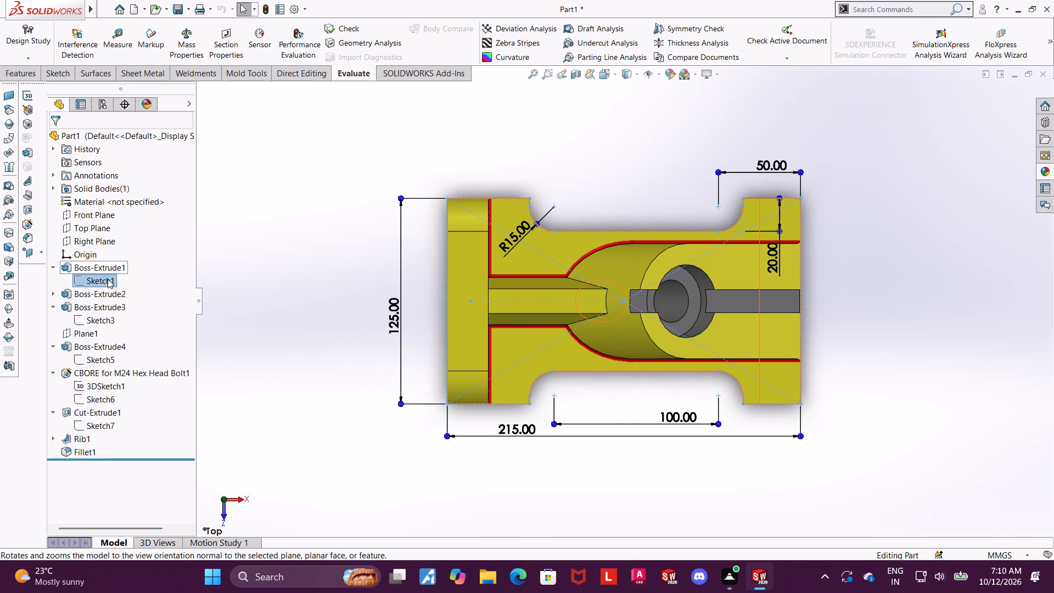
pyautogui.click(108, 279)
pyautogui.scroll(2, 1001, 325)
pyautogui.scroll(-1, 840, 305)
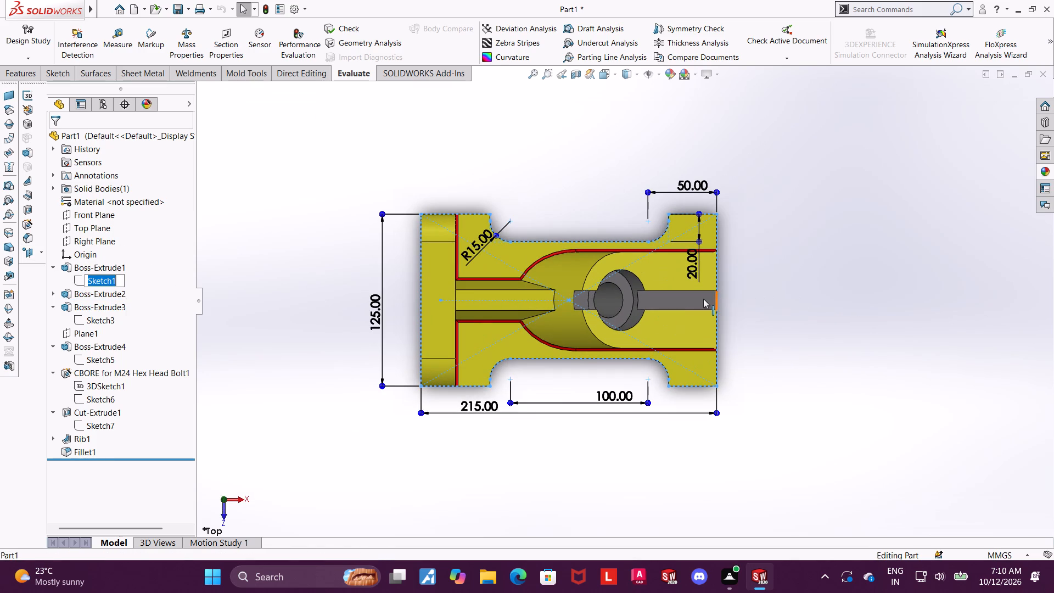
pyautogui.scroll(-1, 684, 300)
pyautogui.scroll(1, 684, 300)
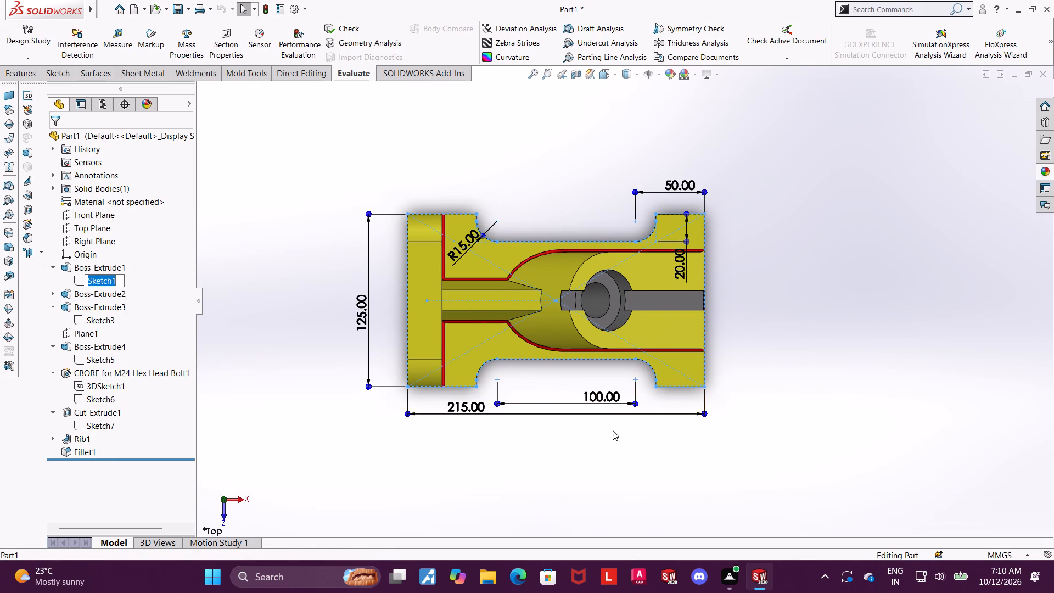
pyautogui.scroll(1, 623, 434)
pyautogui.scroll(-1, 593, 432)
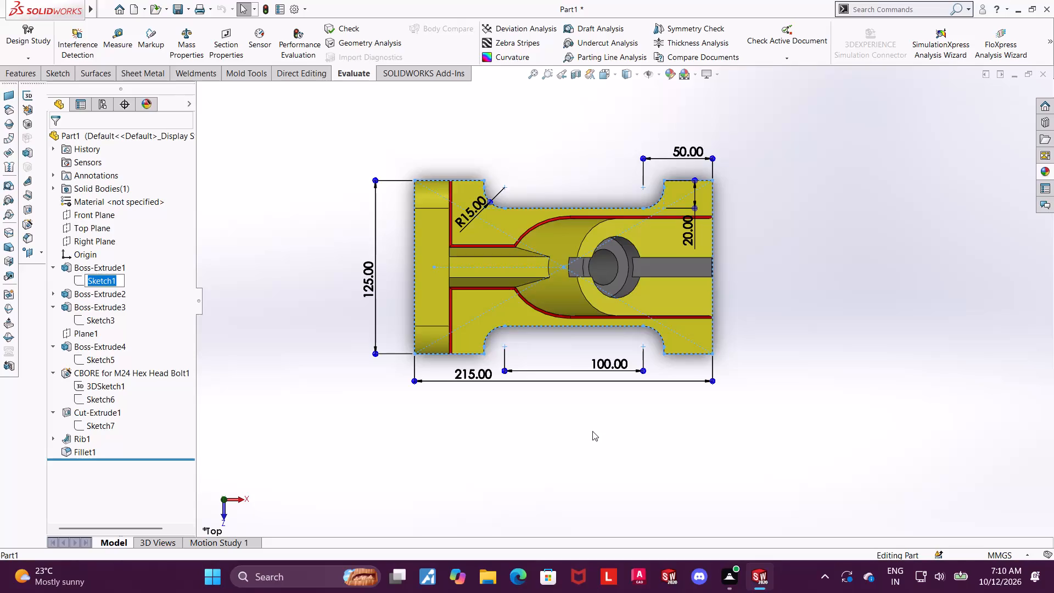
pyautogui.scroll(1, 633, 397)
pyautogui.scroll(-1, 595, 362)
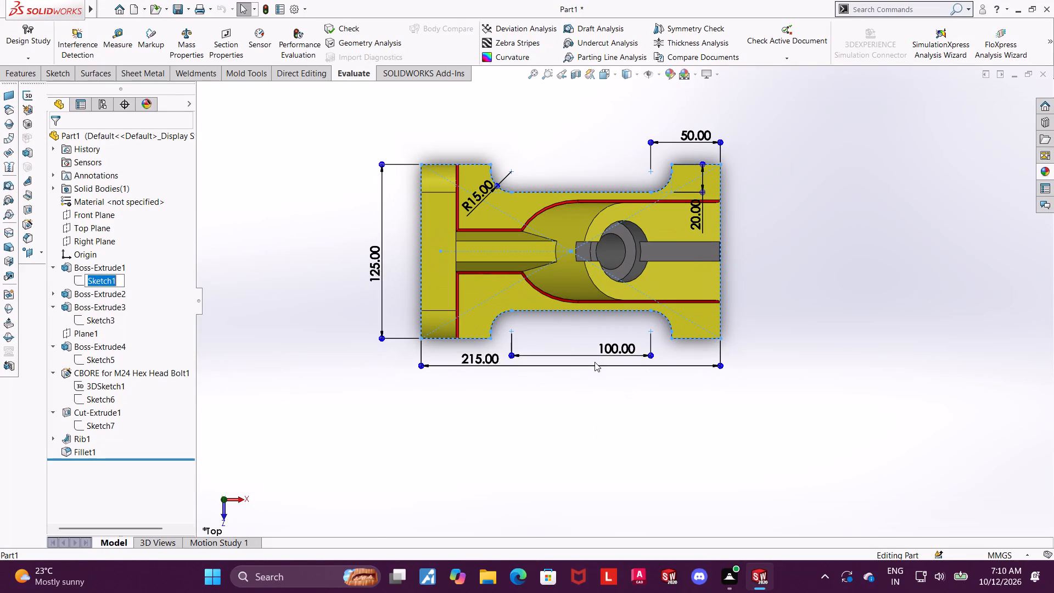
pyautogui.press('Escape')
# Clear the Sketch1 selection and orient the bracket to an isometric corner view facing the slotted boss.
pyautogui.moveTo(927, 275); pyautogui.dragTo(705, 396, button='middle')
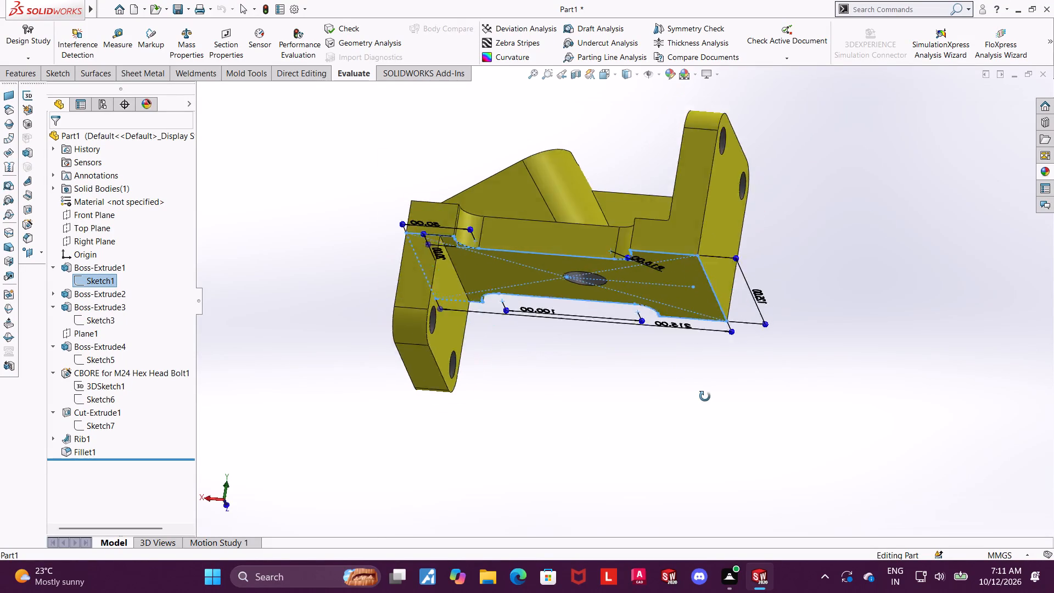
pyautogui.moveTo(705, 396); pyautogui.dragTo(709, 400, button='middle')
pyautogui.press('Escape')
pyautogui.press('Escape')
pyautogui.moveTo(647, 287); pyautogui.dragTo(672, 326, button='middle')
pyautogui.moveTo(624, 305); pyautogui.dragTo(644, 337, button='middle')
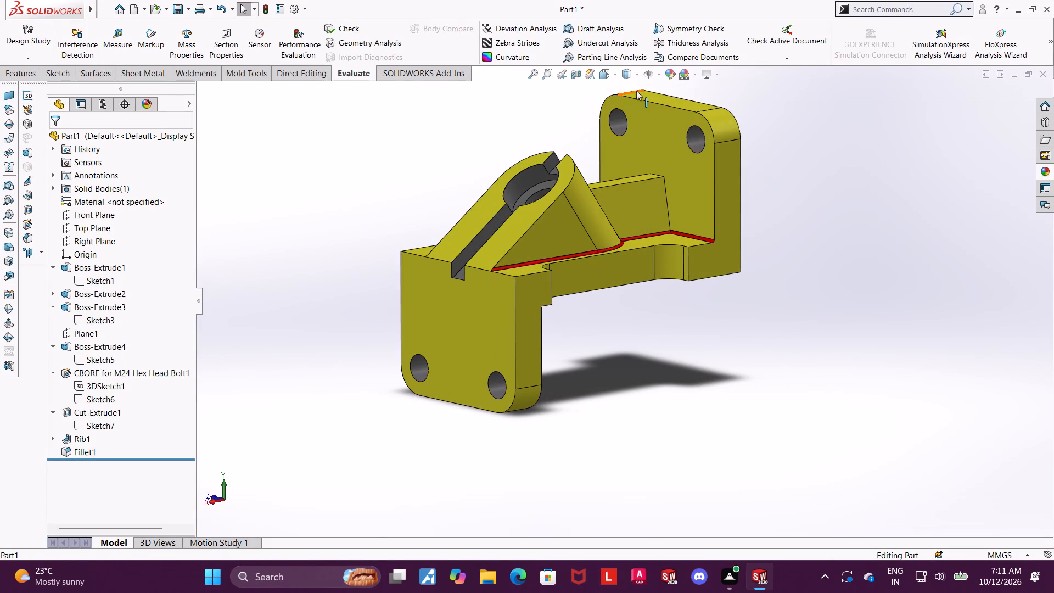
pyautogui.click(614, 77)
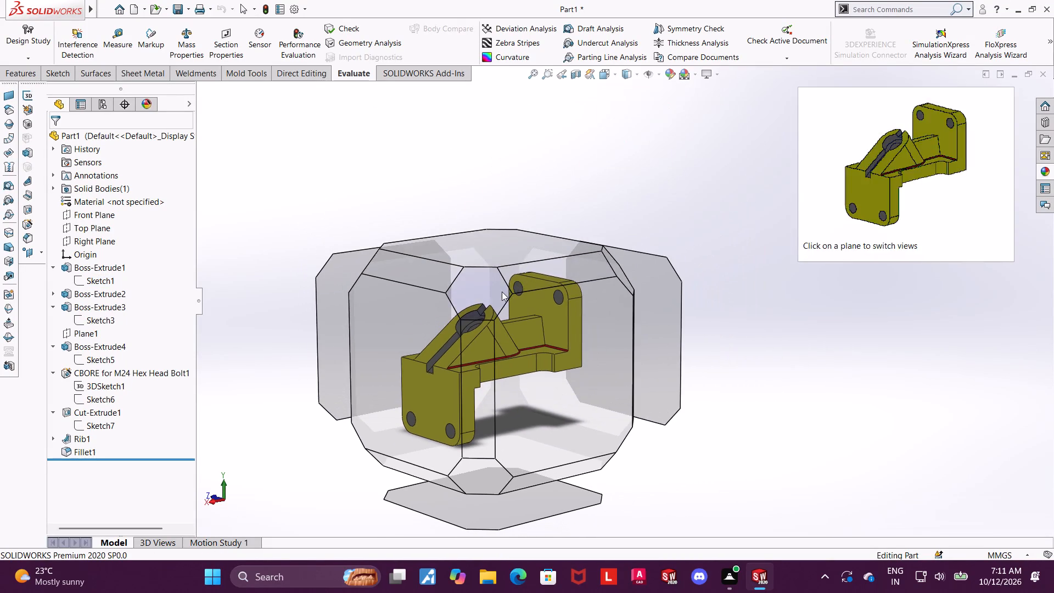
pyautogui.click(502, 292)
pyautogui.scroll(-1, 609, 295)
pyautogui.scroll(1, 611, 295)
pyautogui.scroll(-1, 810, 152)
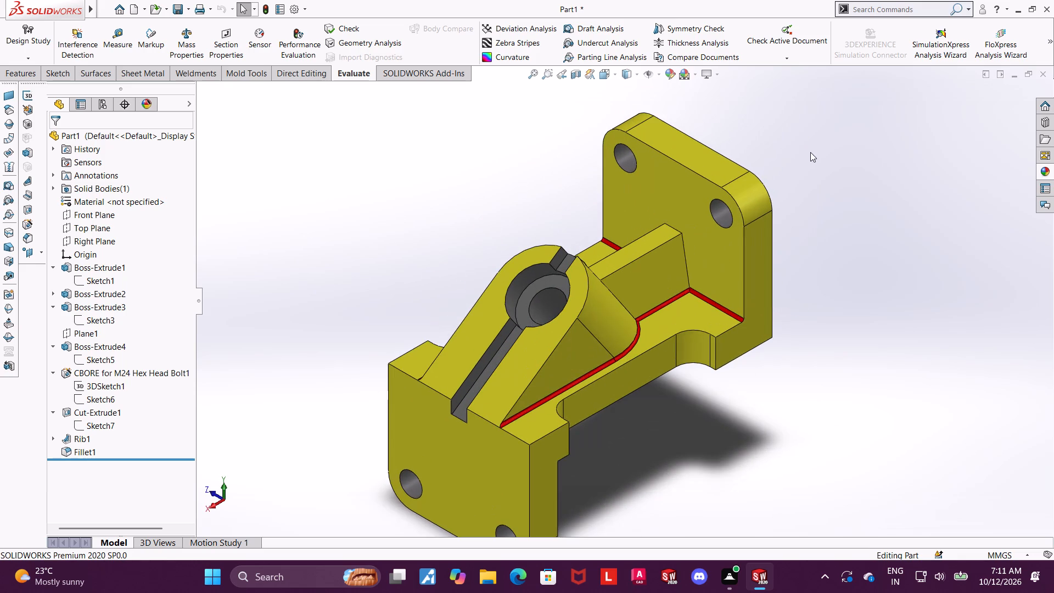
# Inspect the whole finished bracket and reset it to the same isometric corner view facing the slotted boss.
pyautogui.scroll(1, 757, 230)
pyautogui.scroll(-2, 606, 451)
pyautogui.scroll(2, 607, 451)
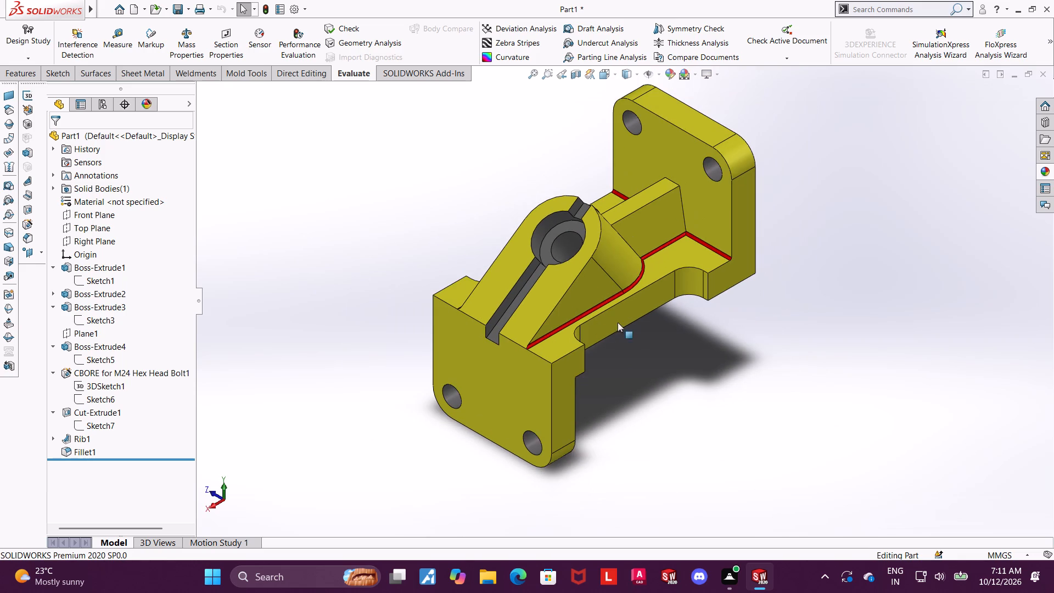
pyautogui.middleClick(630, 313)
pyautogui.scroll(1, 632, 275)
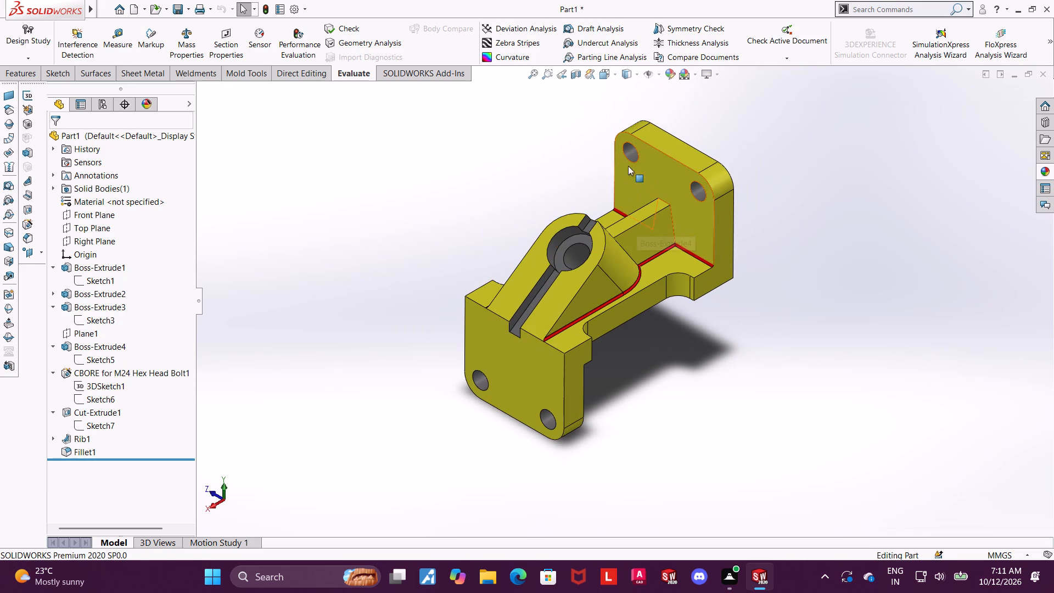
pyautogui.click(601, 80)
pyautogui.click(497, 368)
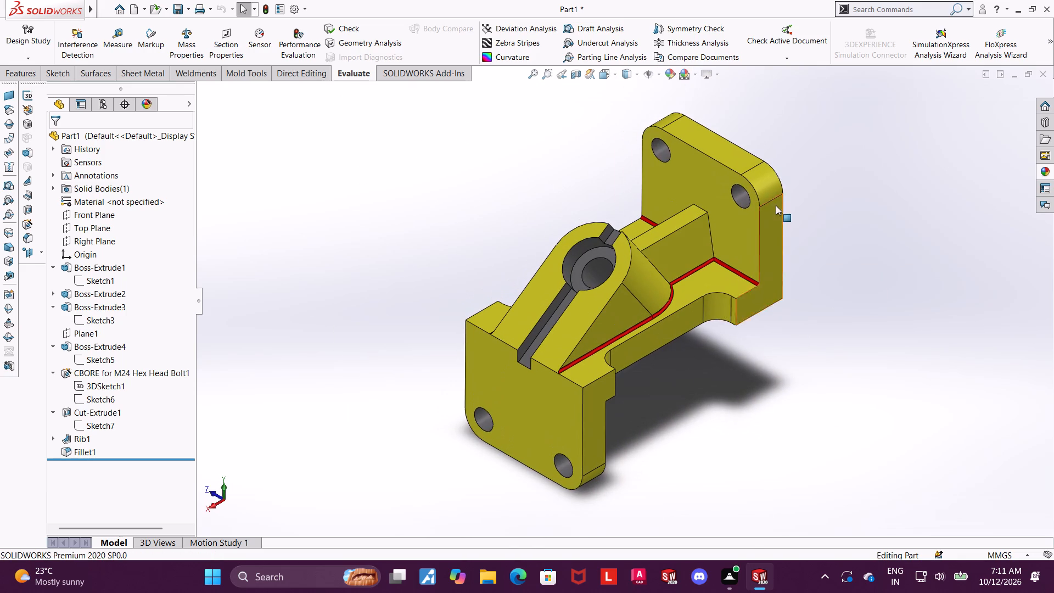
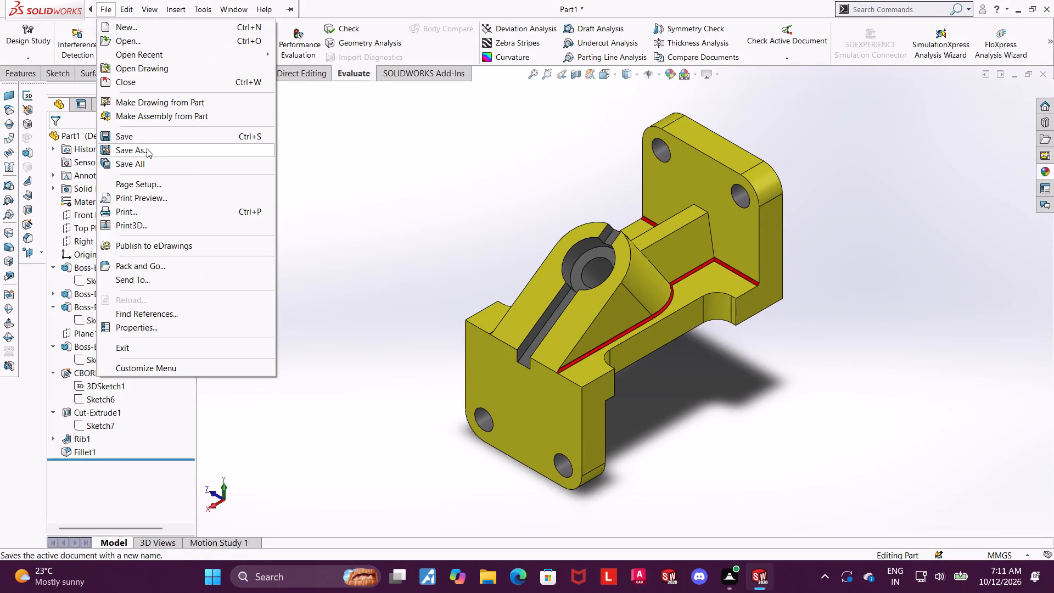
# Save the part in the Downloads folder as a SOLIDWORKS Part named "angled trunion base bracket".
pyautogui.click(147, 148)
pyautogui.write('angled trunion base bracket')
pyautogui.press('space')
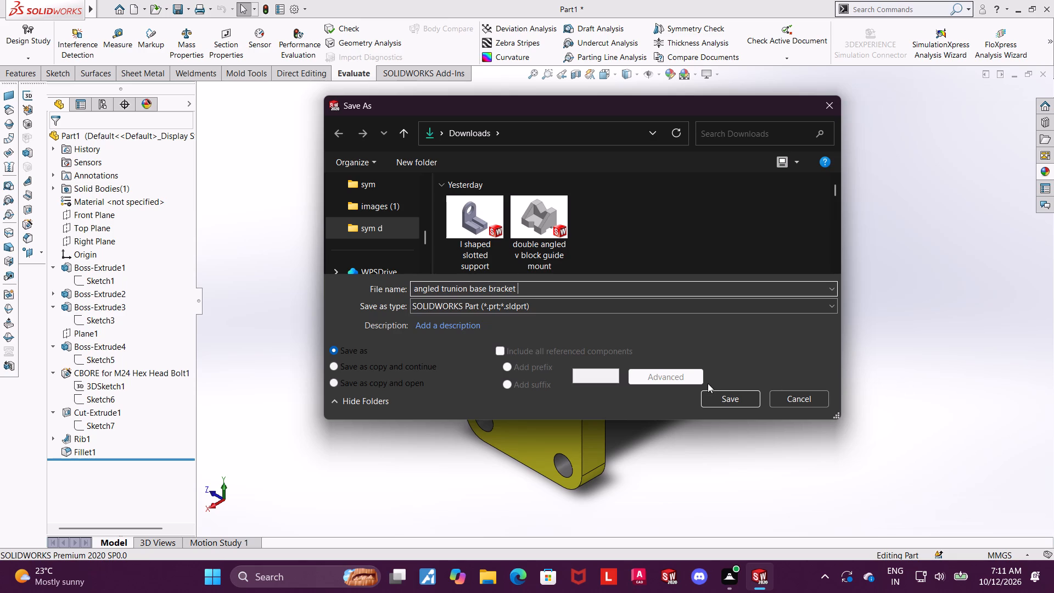
pyautogui.click(720, 399)
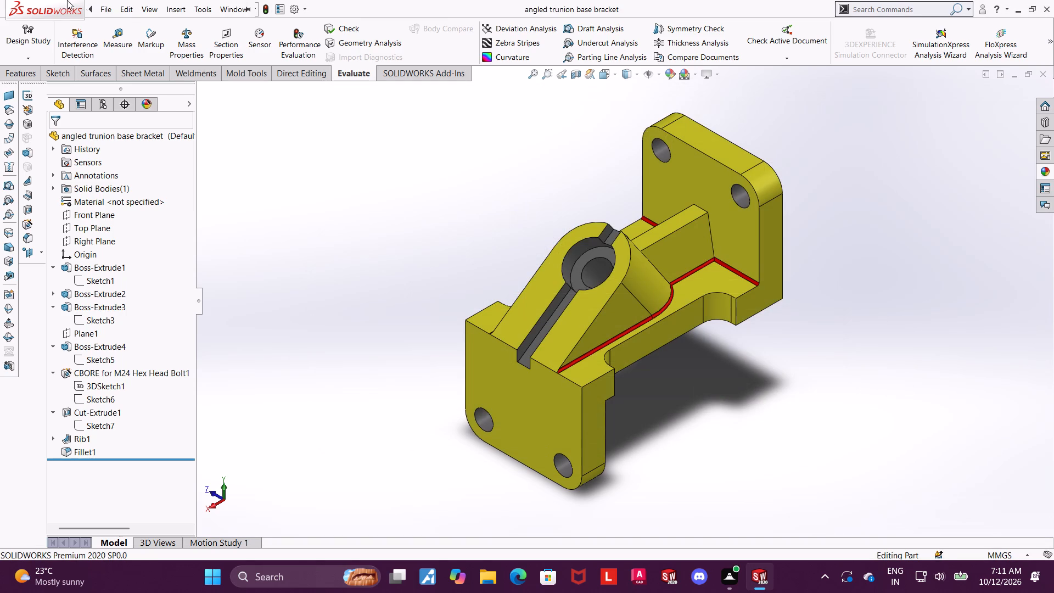
# Save a PDF copy (Adobe Portable Document Format) of the bracket in Downloads under the same file name.
pyautogui.click(133, 153)
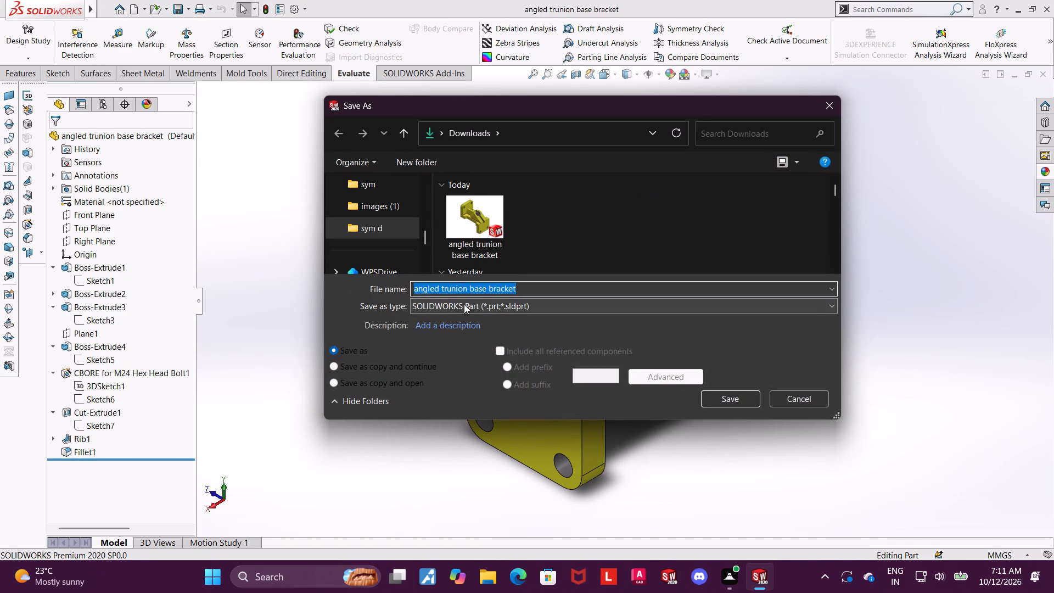
pyautogui.click(464, 304)
pyautogui.click(546, 83)
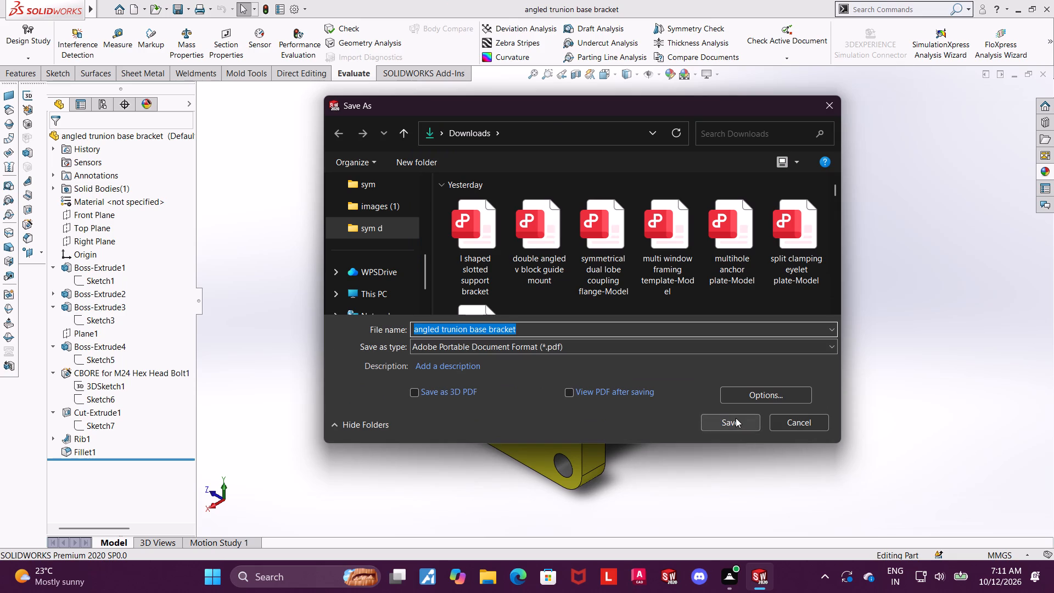
pyautogui.click(736, 418)
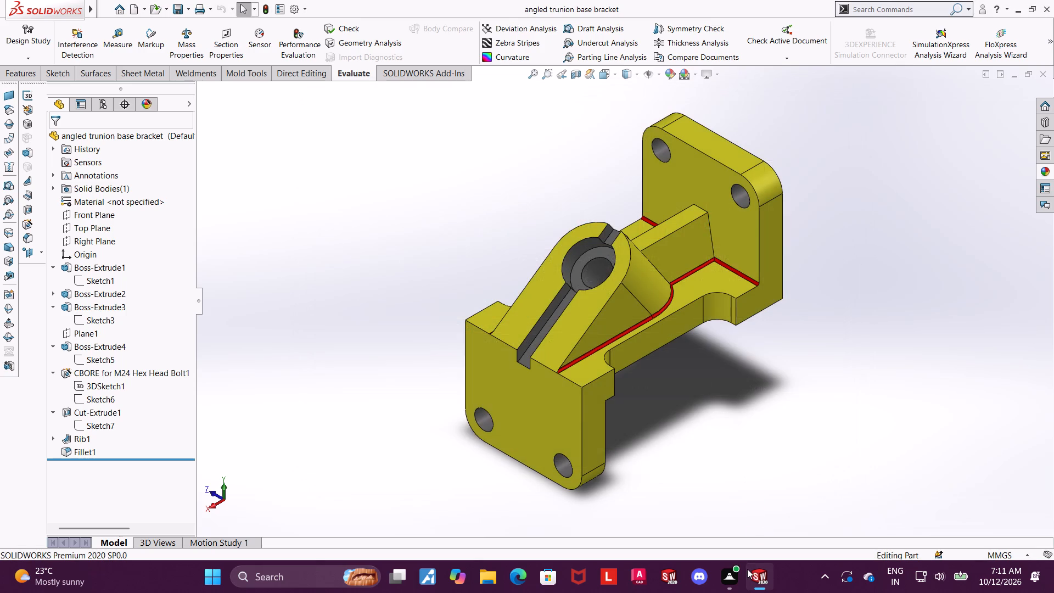